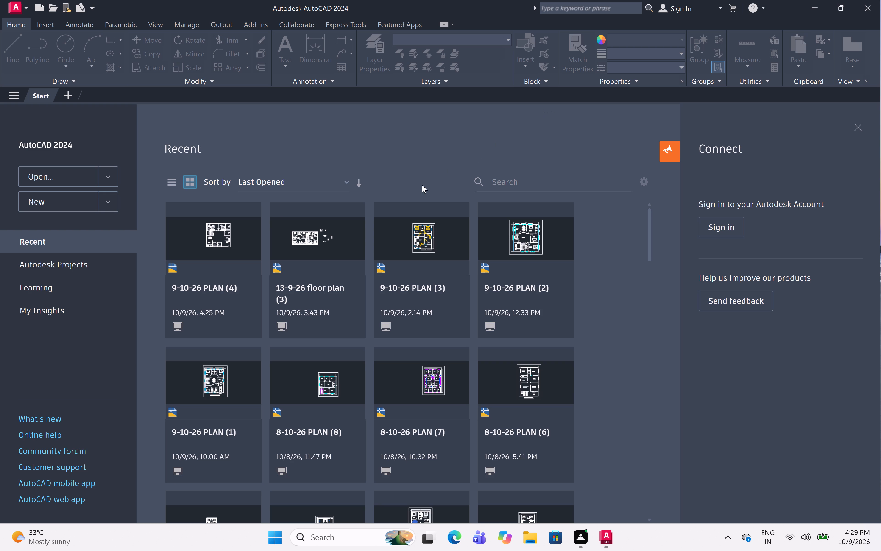
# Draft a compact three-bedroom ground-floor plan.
# Create a new blank drawing.
pyautogui.click(70, 195)
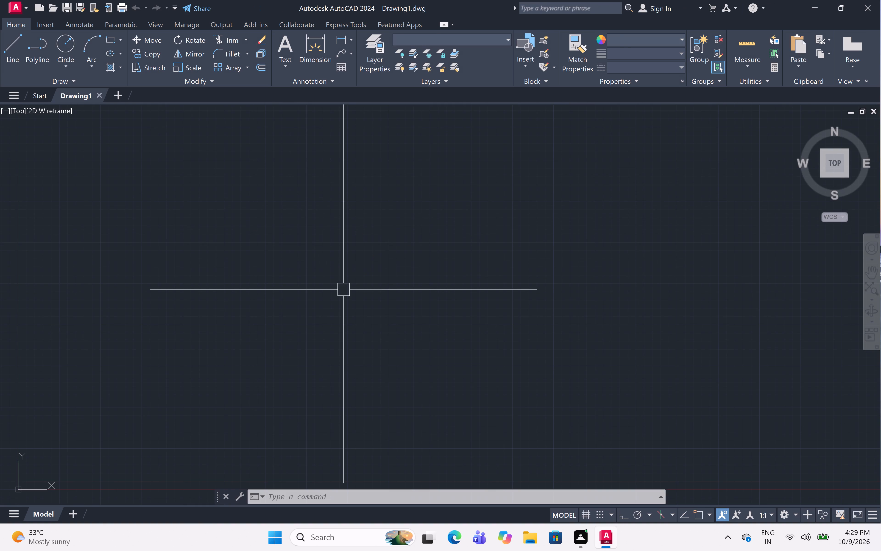
# Set the drawing's length units to Engineering with a precision of 0'-0.0".
pyautogui.scroll(-9, 321, 198)
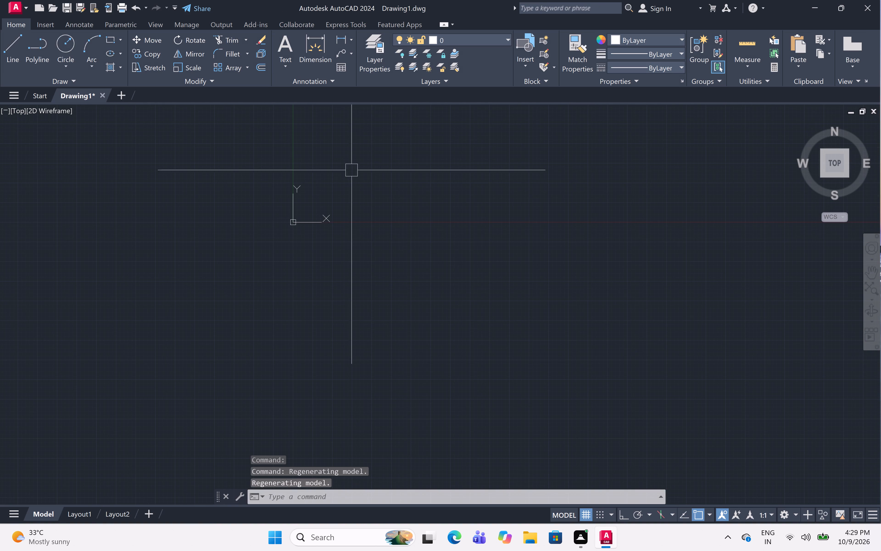
pyautogui.scroll(-4, 374, 158)
pyautogui.scroll(-4, 433, 118)
pyautogui.moveTo(473, 141); pyautogui.dragTo(474, 143, button='middle')
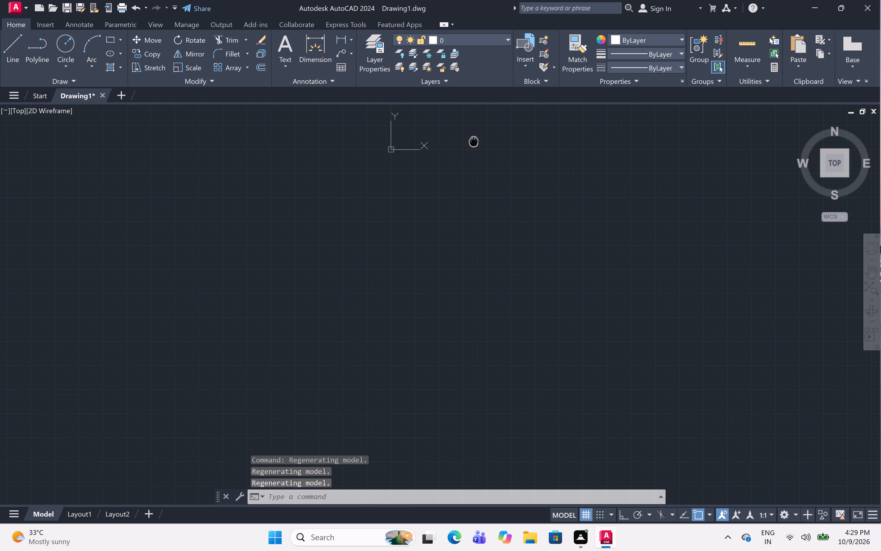
pyautogui.moveTo(474, 143); pyautogui.dragTo(340, 313, button='middle')
pyautogui.scroll(-1, 332, 216)
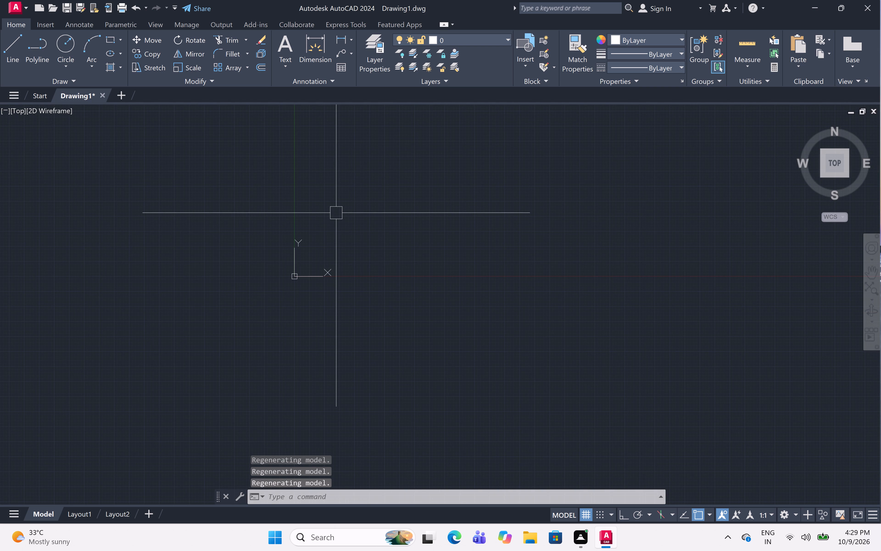
pyautogui.scroll(-2, 336, 213)
pyautogui.moveTo(361, 194); pyautogui.dragTo(274, 283, button='middle')
pyautogui.press('c')
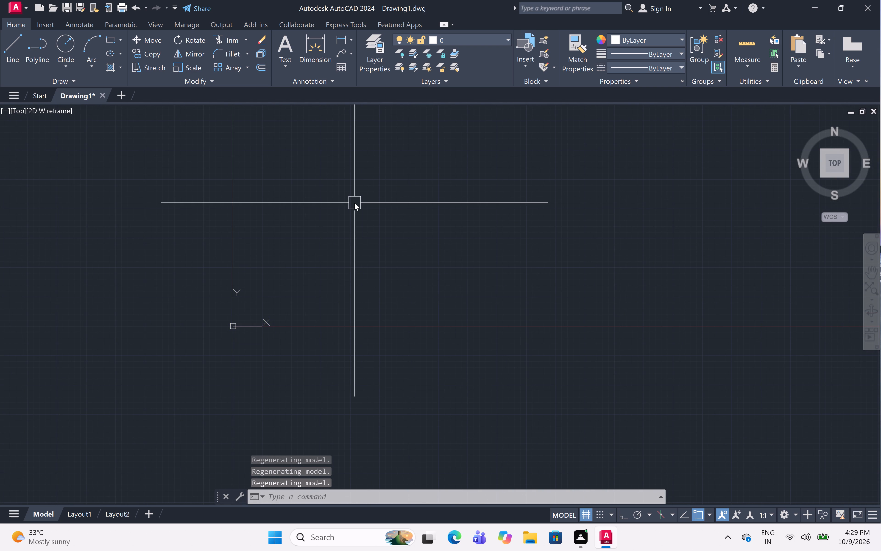
pyautogui.press('BackSpace')
pyautogui.write('un')
pyautogui.press('space')
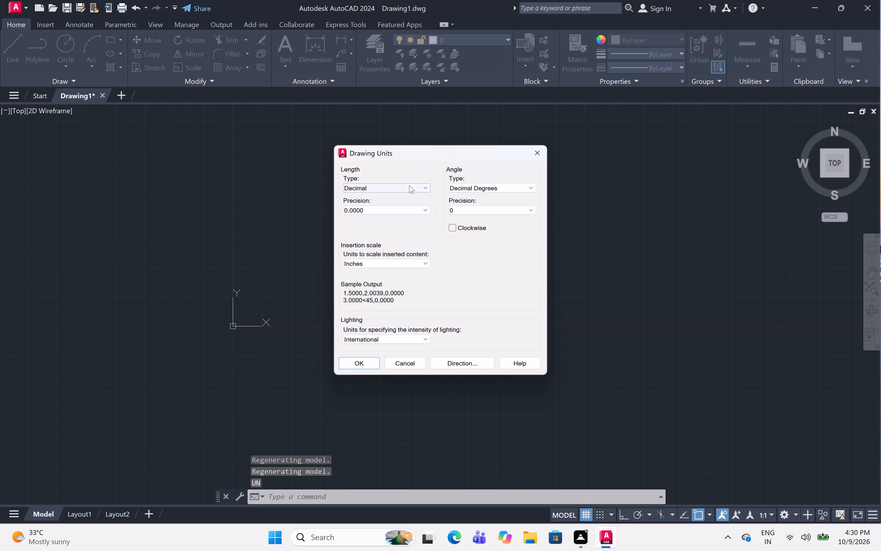
pyautogui.click(409, 184)
pyautogui.click(398, 209)
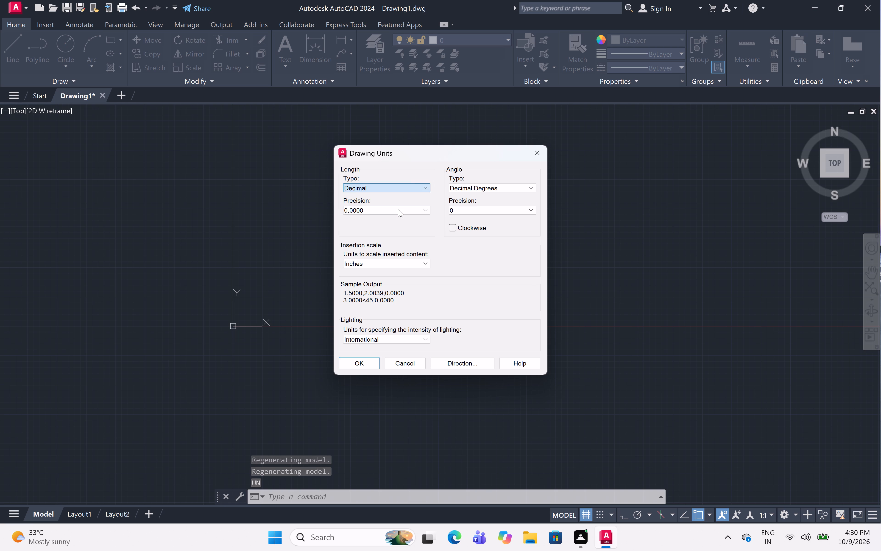
pyautogui.click(400, 210)
pyautogui.click(396, 226)
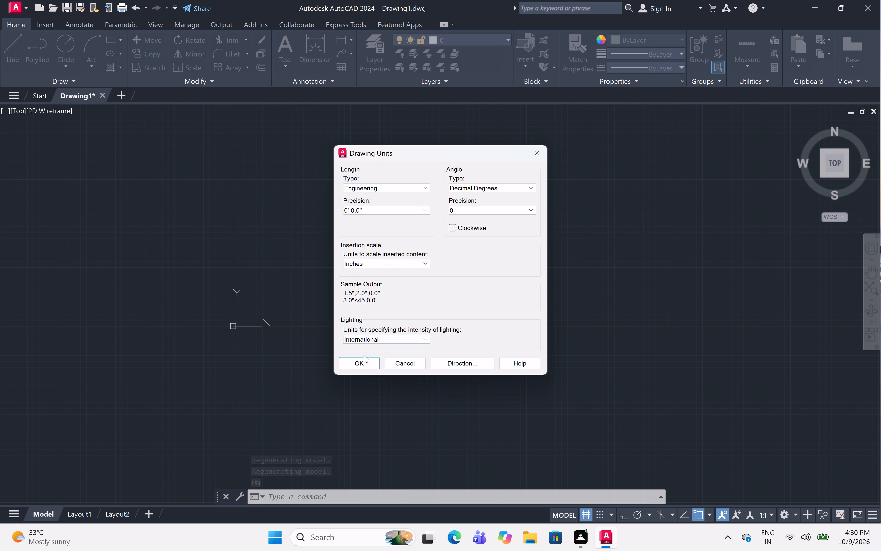
pyautogui.click(364, 357)
# Draw one horizontal and one vertical construction line crossing each other above and to the right of the origin.
pyautogui.write('xl')
pyautogui.press('space')
pyautogui.write('h')
pyautogui.press('space')
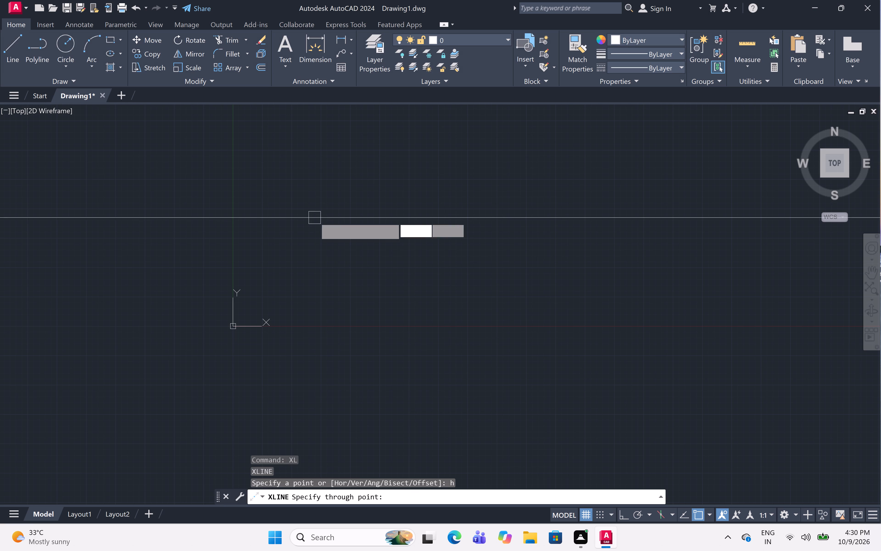
pyautogui.click(320, 142)
pyautogui.press('space')
pyautogui.press('space')
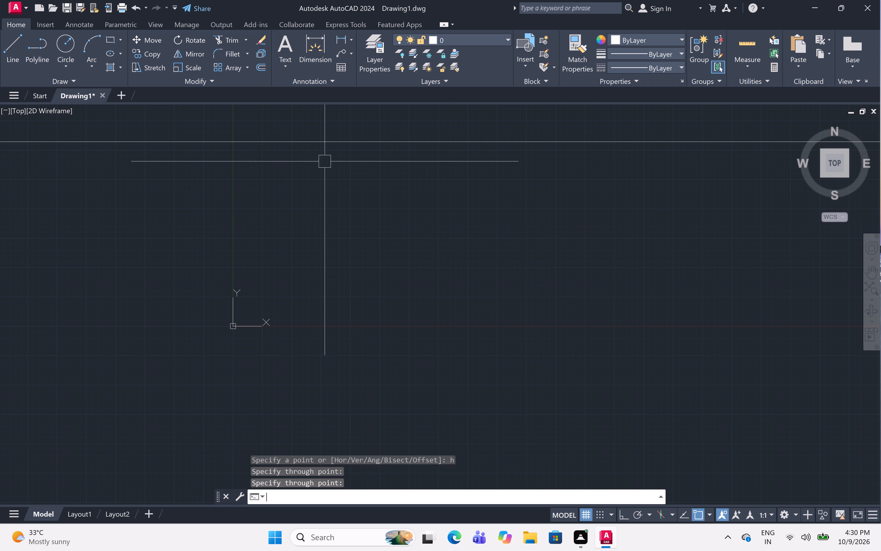
pyautogui.write('v')
pyautogui.press('space')
pyautogui.click(307, 171)
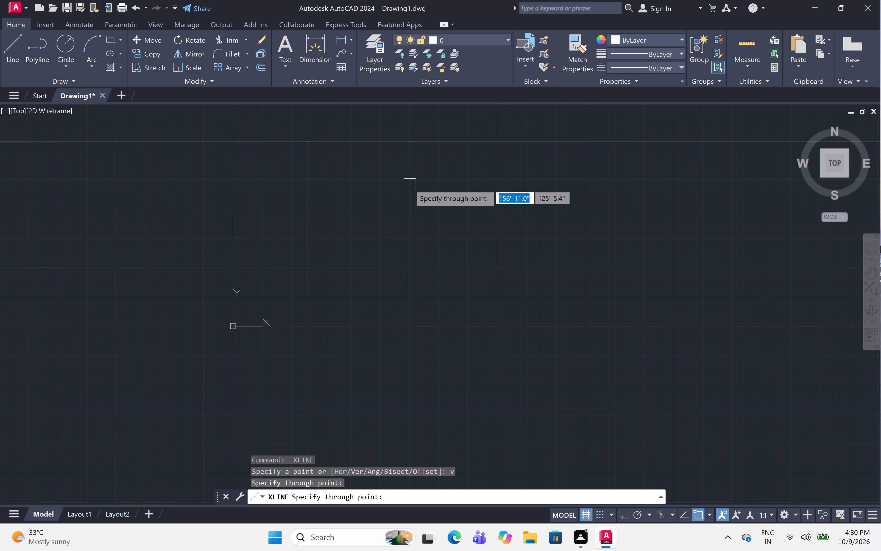
pyautogui.press('Escape')
# Trim the ends of both construction lines beyond their intersection to form the plan's upper-left corner.
pyautogui.scroll(2, 341, 121)
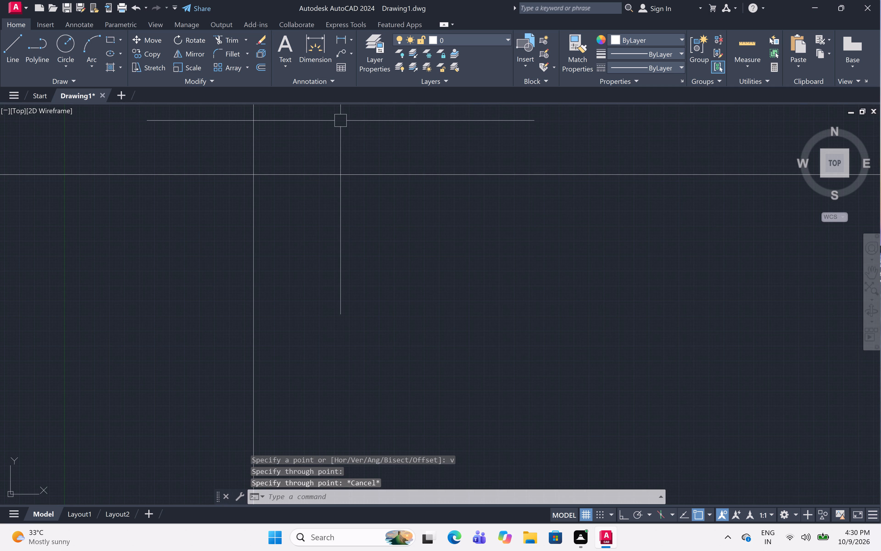
pyautogui.write('tr')
pyautogui.press('space')
pyautogui.click(292, 119)
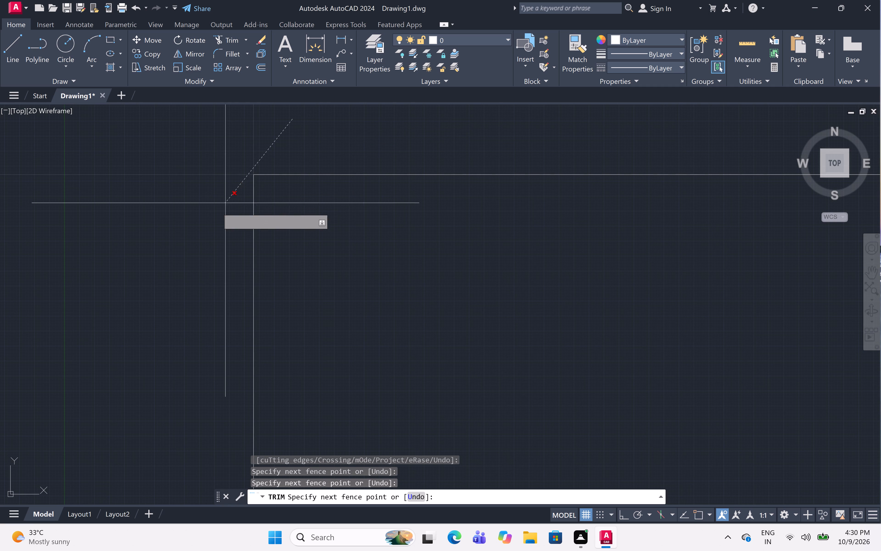
pyautogui.click(216, 208)
pyautogui.scroll(-1, 226, 154)
pyautogui.scroll(4, 225, 161)
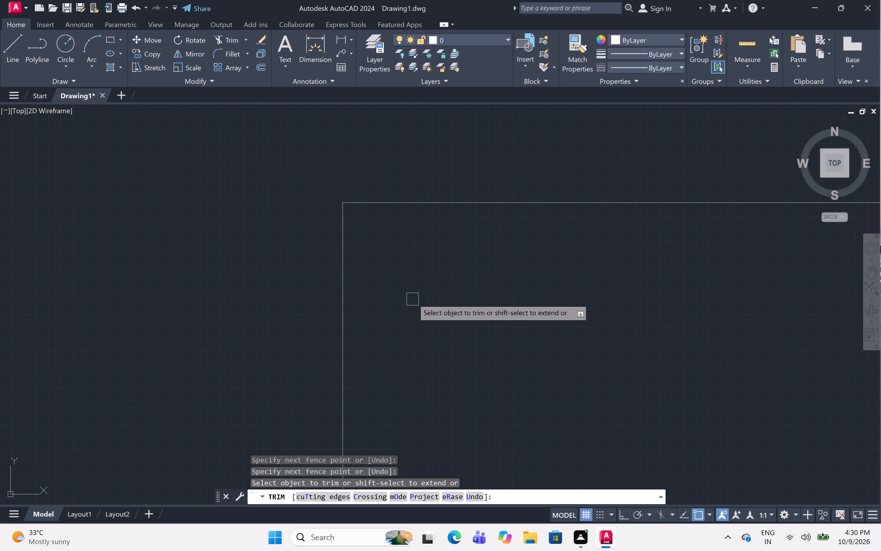
pyautogui.press('Escape')
# Offset the vertical and horizontal corner lines 9" inward to form the outer wall thickness.
pyautogui.write('off')
pyautogui.press('space')
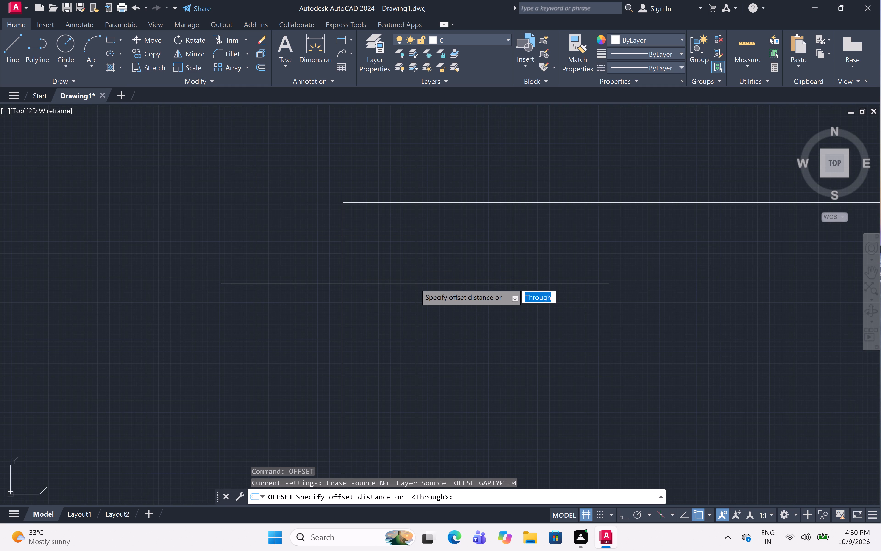
pyautogui.write('9"')
pyautogui.press('space')
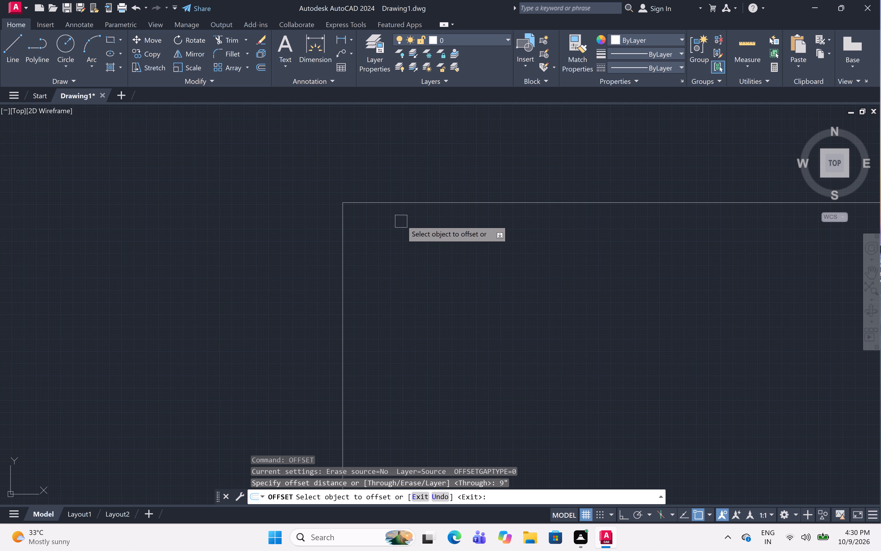
pyautogui.scroll(1, 404, 236)
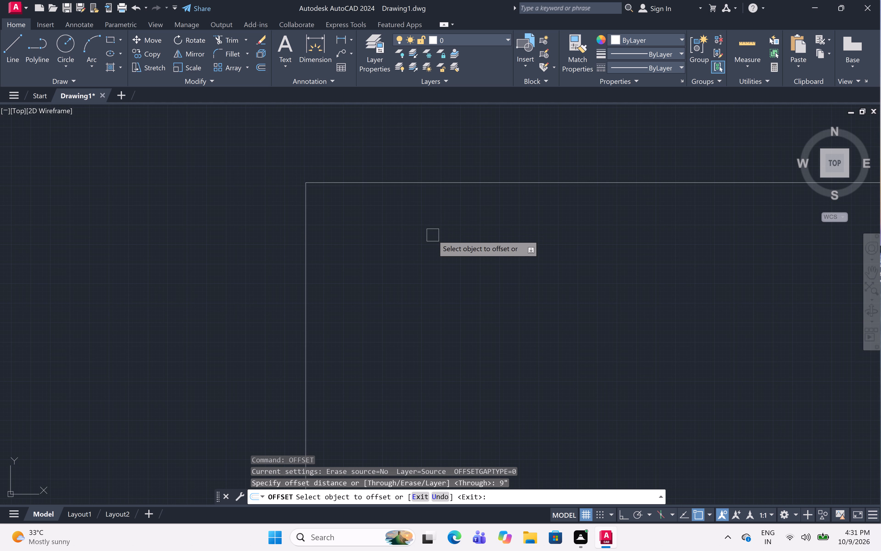
pyautogui.press('space')
pyautogui.press('space')
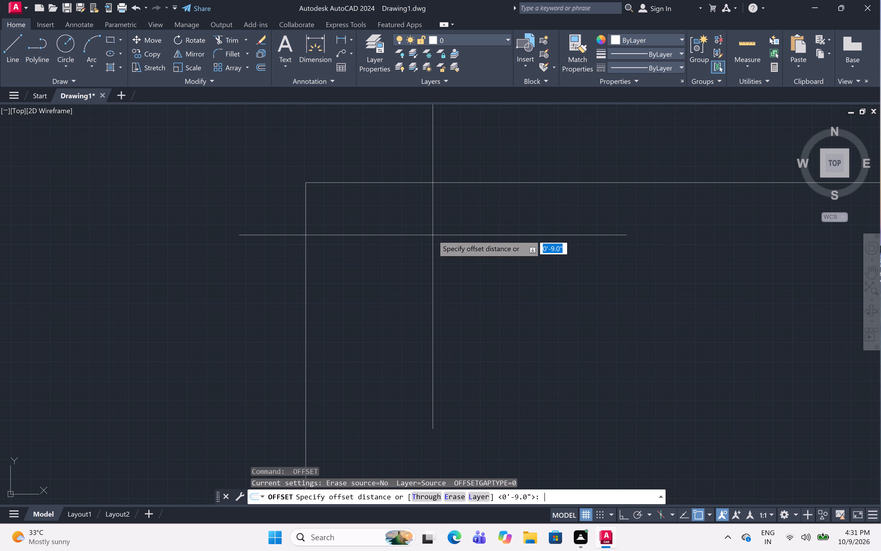
pyautogui.press('9')
pyautogui.hotkey('shift', '"')
pyautogui.press('space')
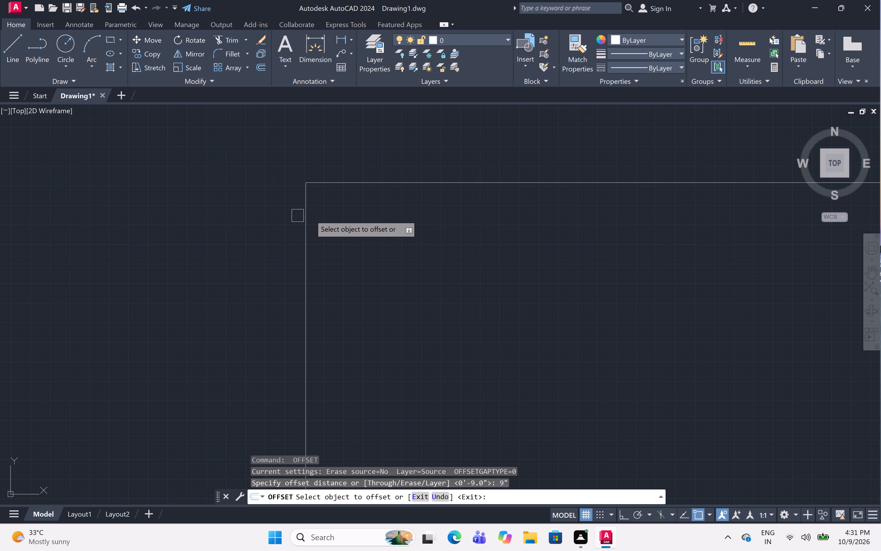
pyautogui.click(308, 208)
pyautogui.click(363, 210)
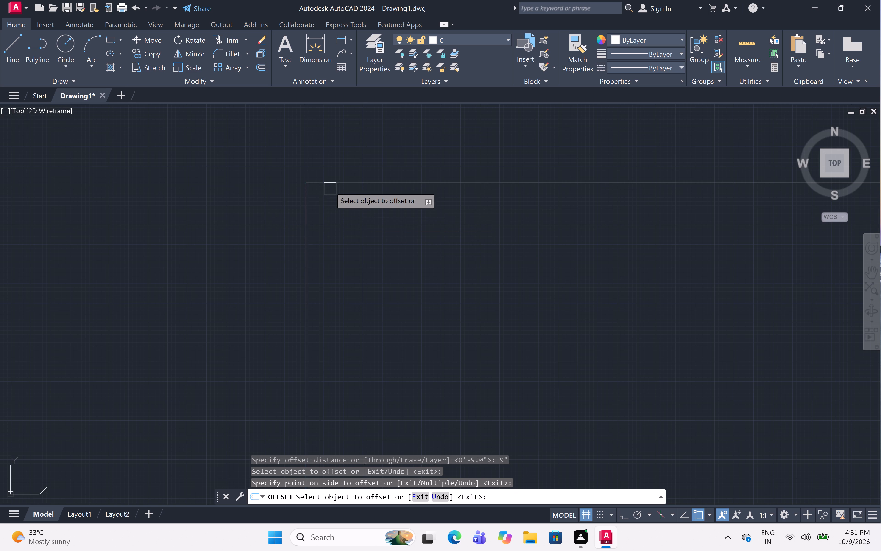
pyautogui.click(330, 185)
pyautogui.click(335, 234)
pyautogui.scroll(-1, 329, 196)
pyautogui.moveTo(344, 211); pyautogui.dragTo(295, 200, button='middle')
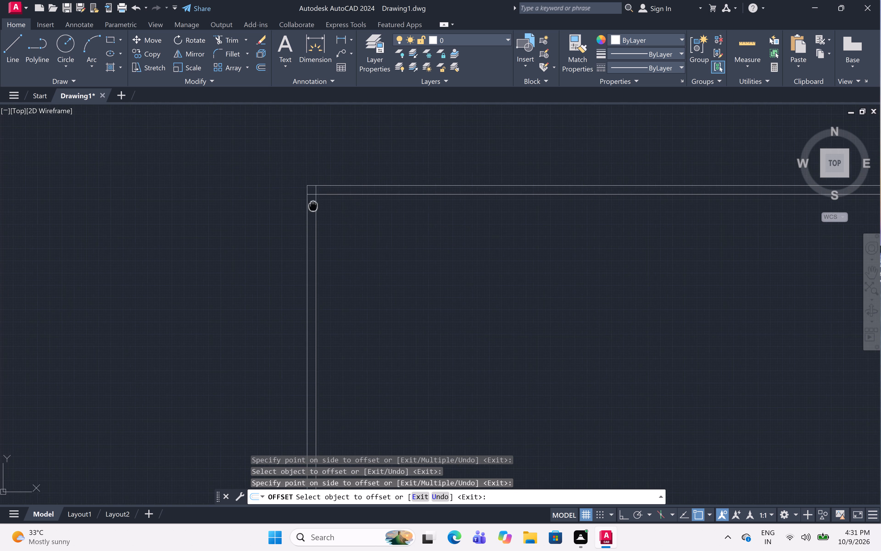
pyautogui.moveTo(295, 200); pyautogui.dragTo(279, 196, button='middle')
pyautogui.scroll(2, 271, 185)
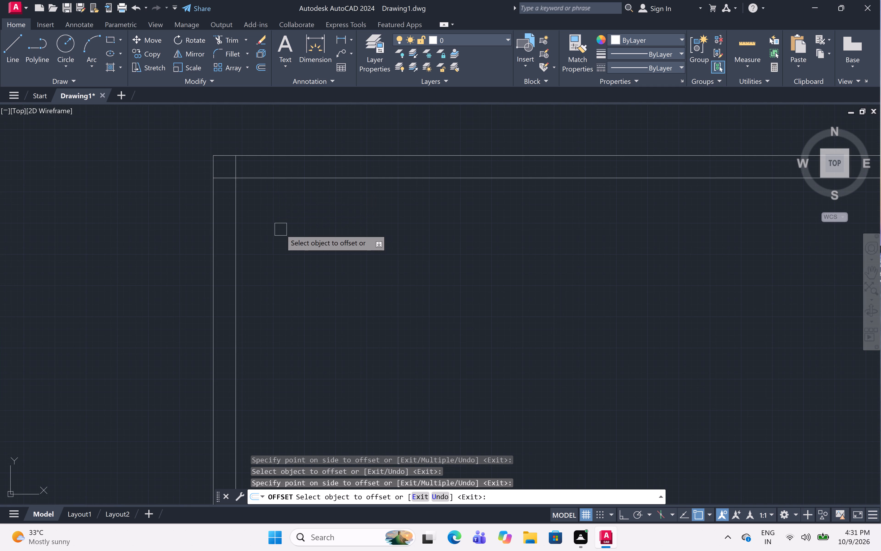
pyautogui.press('Escape')
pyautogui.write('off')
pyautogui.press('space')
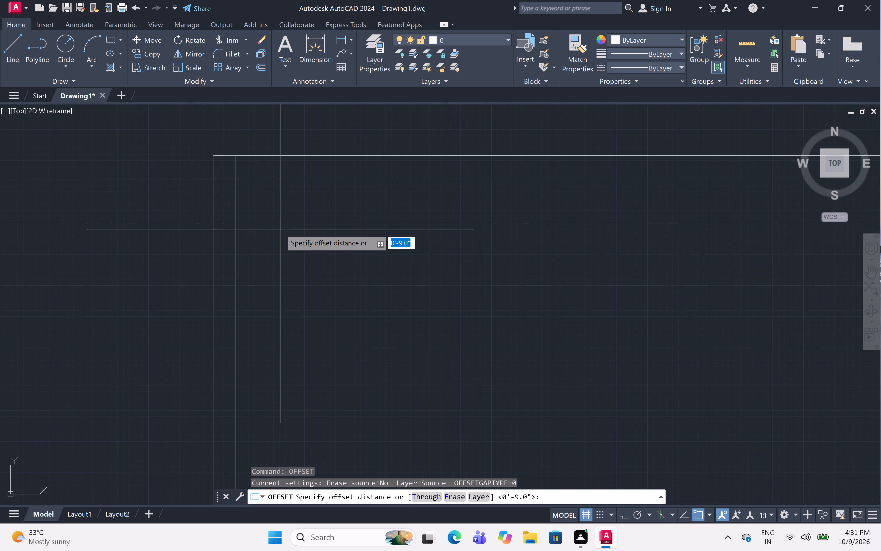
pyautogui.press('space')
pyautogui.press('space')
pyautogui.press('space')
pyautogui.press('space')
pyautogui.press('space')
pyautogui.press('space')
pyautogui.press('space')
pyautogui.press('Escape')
# Offset the inner line of the vertical outer wall 9' into the plan to set the first room's width.
pyautogui.write('off')
pyautogui.press('space')
pyautogui.press('9')
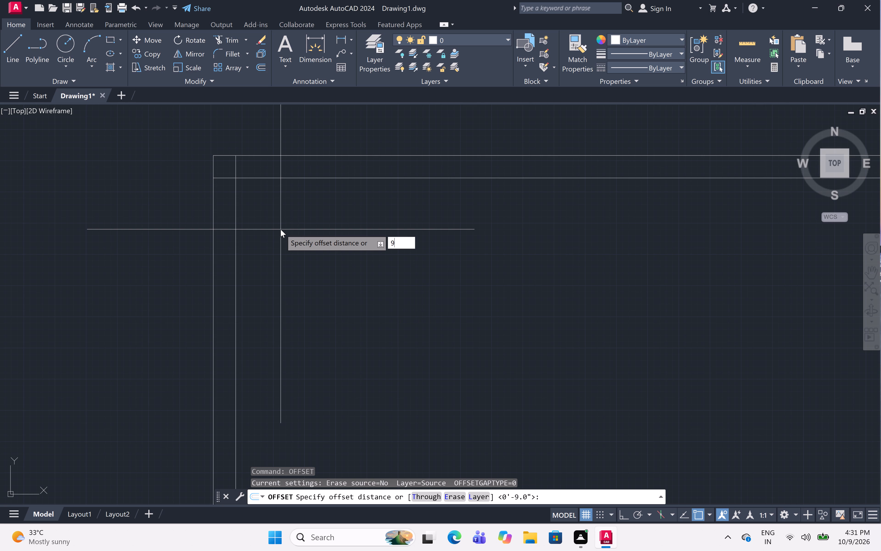
pyautogui.press("'")
pyautogui.press('space')
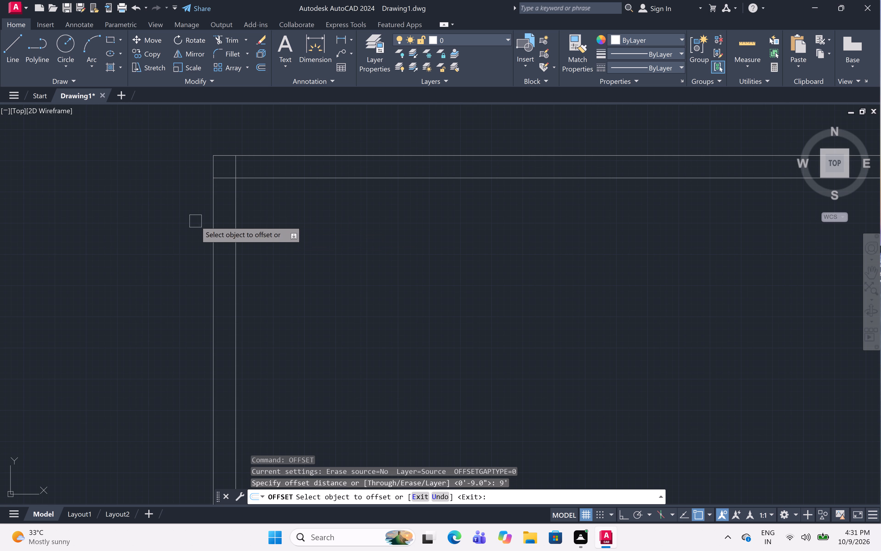
pyautogui.moveTo(233, 205); pyautogui.dragTo(236, 205)
pyautogui.click(393, 201)
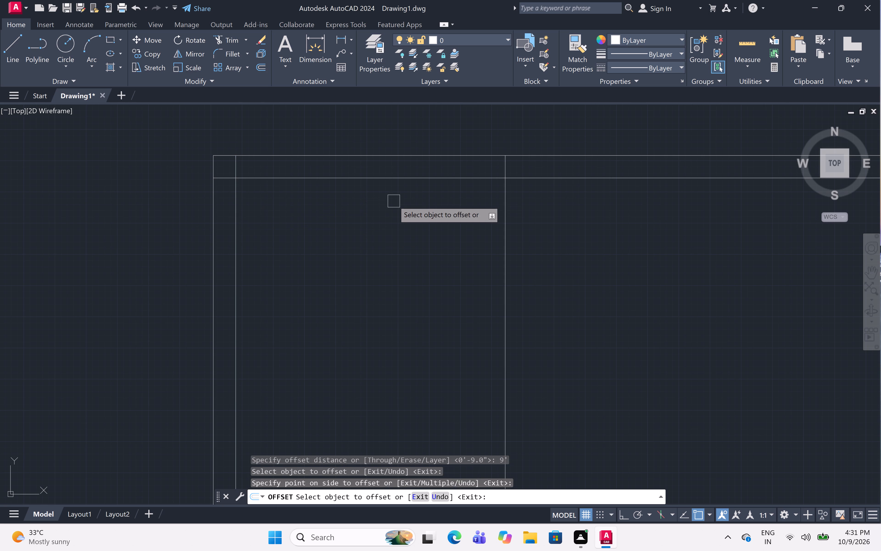
pyautogui.press('space')
# Offset the inner line of the upper outer wall 11' downward to set the first room's depth.
pyautogui.press('space')
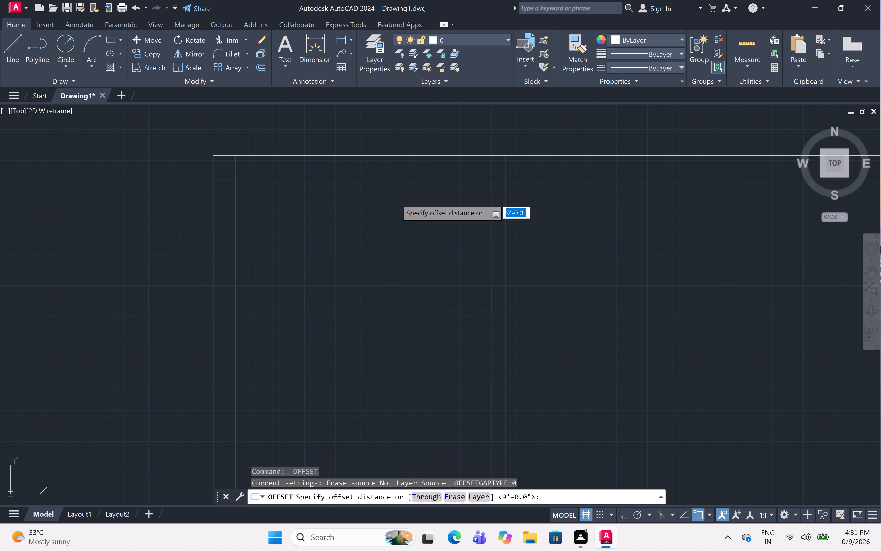
pyautogui.write("11'")
pyautogui.press('space')
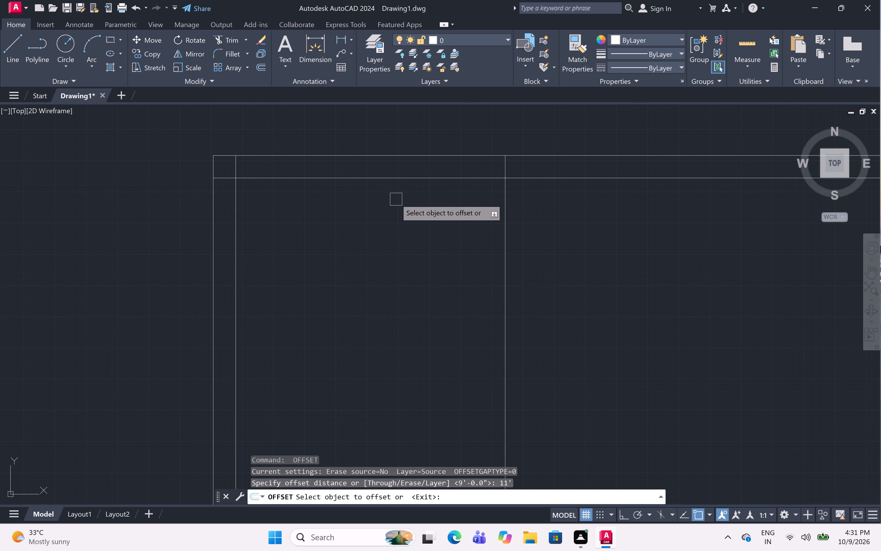
pyautogui.scroll(-2, 367, 195)
pyautogui.click(366, 193)
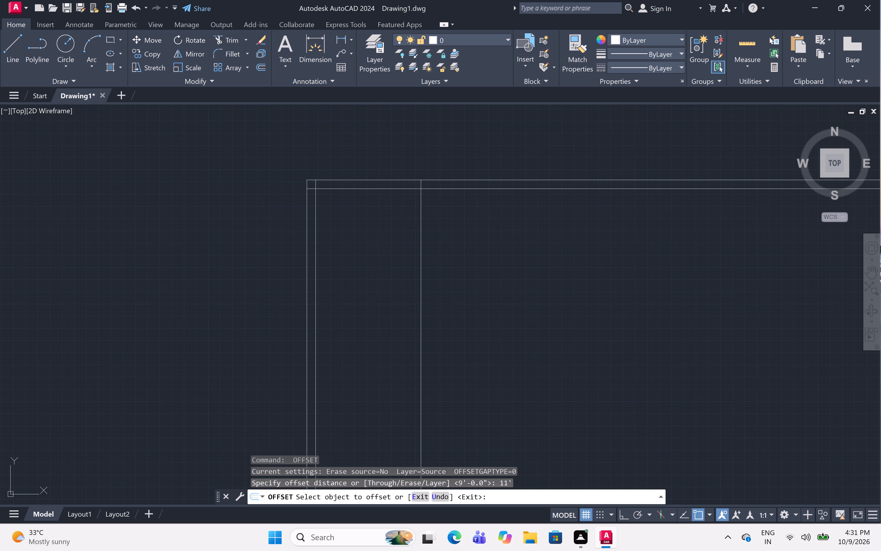
pyautogui.click(365, 312)
pyautogui.moveTo(354, 269); pyautogui.dragTo(243, 241, button='middle')
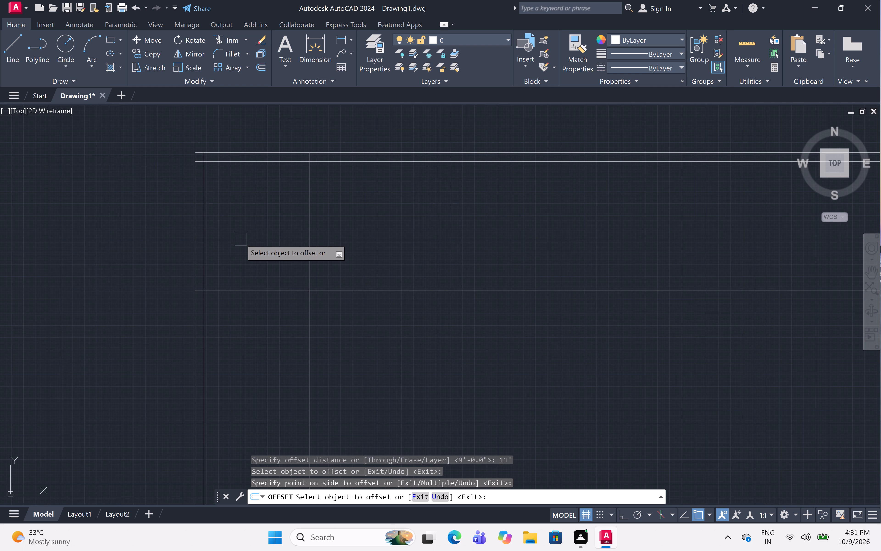
pyautogui.press('space')
# Offset the first room's horizontal boundary line 4.5" downward and its vertical boundary line 4.5" outward to form the partition walls.
pyautogui.press('space')
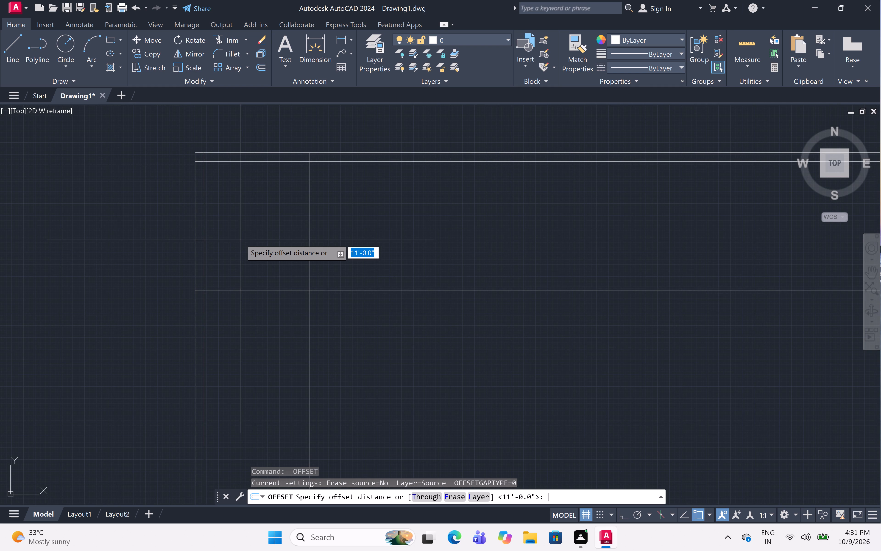
pyautogui.write('4.5"')
pyautogui.press('space')
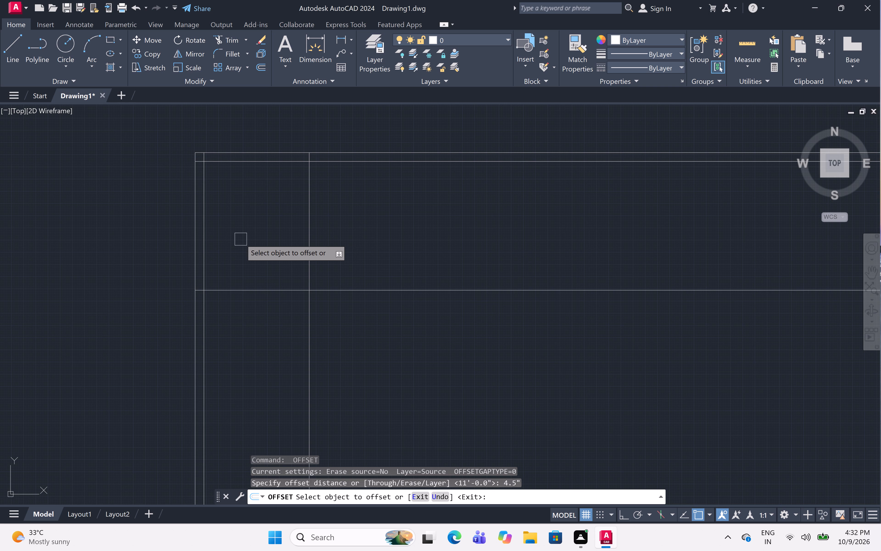
pyautogui.click(251, 288)
pyautogui.moveTo(242, 328); pyautogui.dragTo(242, 330)
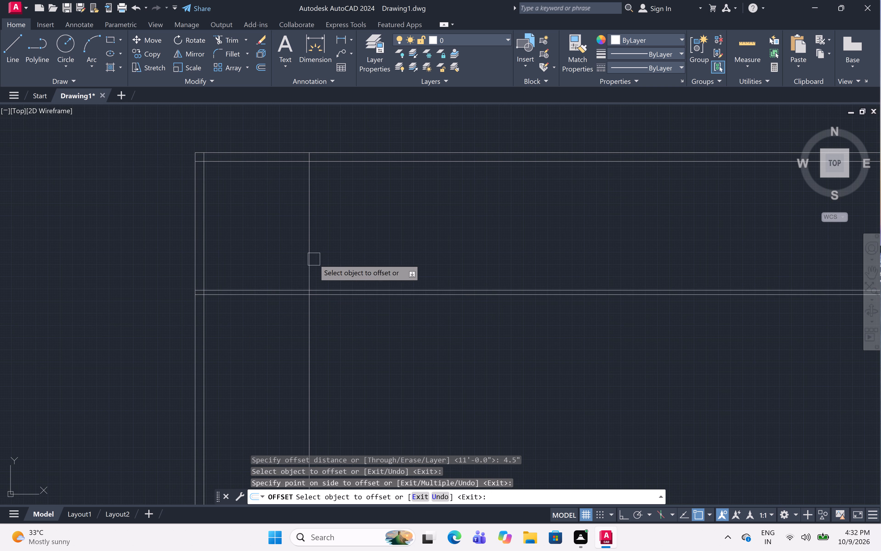
pyautogui.click(312, 257)
pyautogui.click(369, 264)
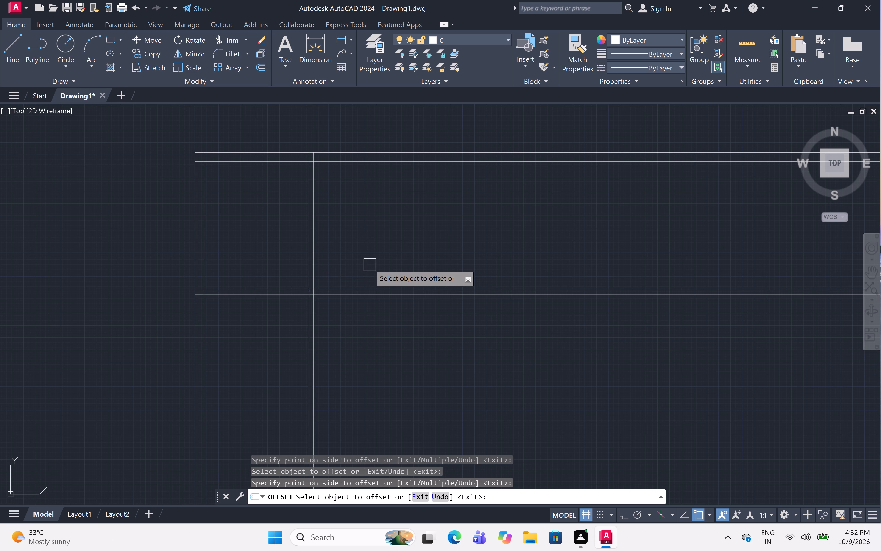
pyautogui.press('space')
# Offset the outer line of the first room's vertical partition 4'6" away from that room to set the adjoining narrow room's width.
pyautogui.press('space')
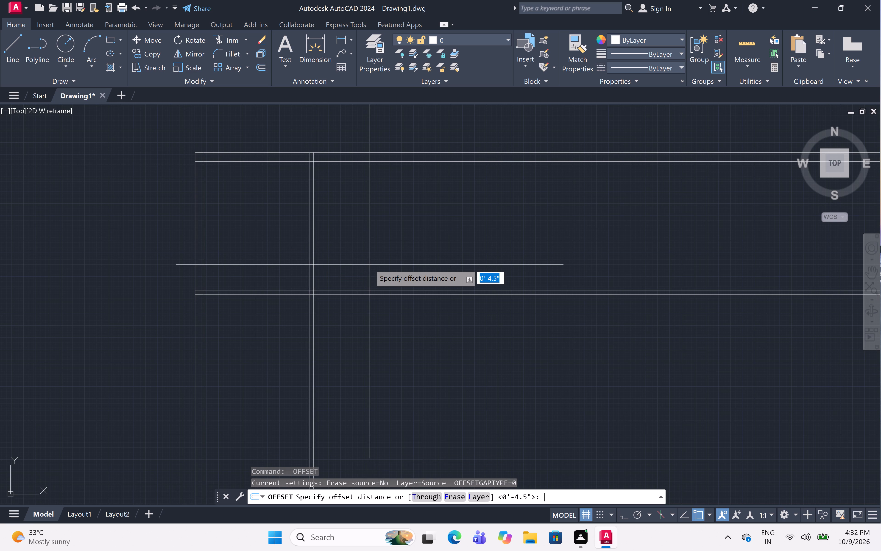
pyautogui.write('4\'6"')
pyautogui.press('space')
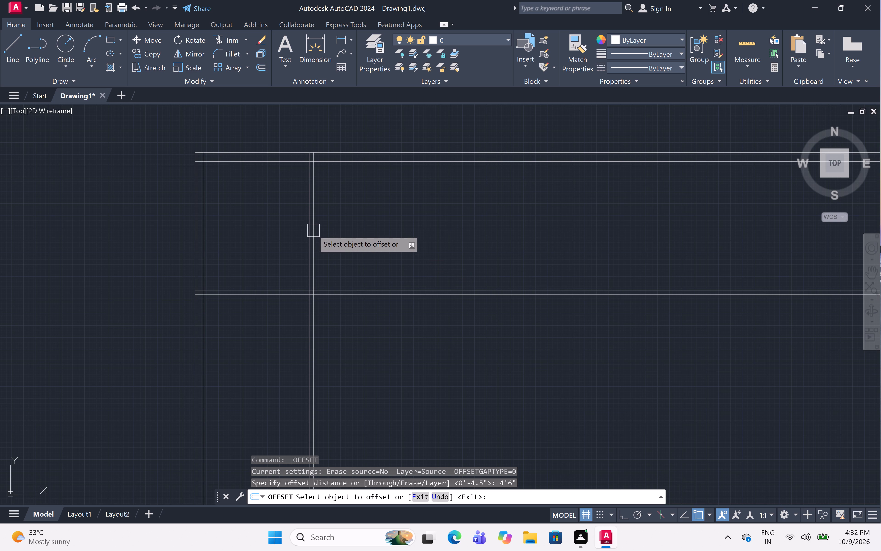
pyautogui.click(318, 240)
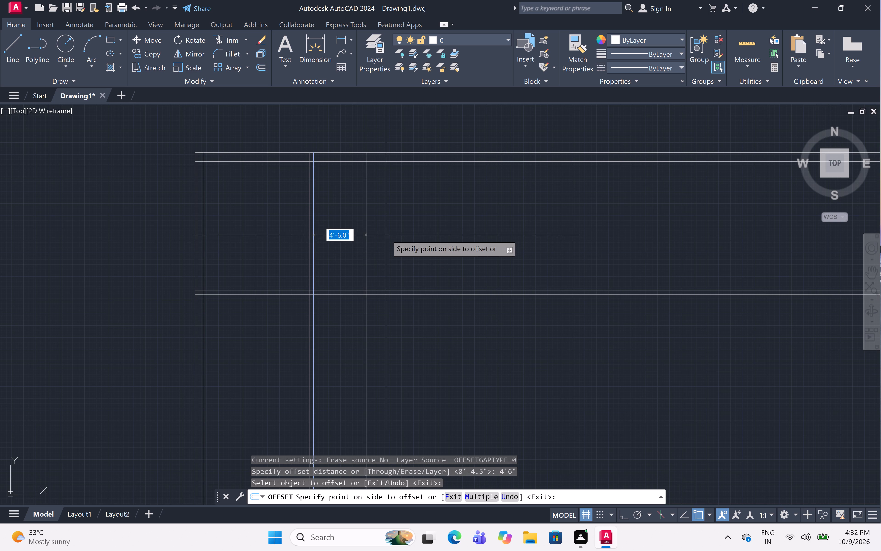
pyautogui.click(387, 235)
pyautogui.press('space')
# Offset the narrow room's far vertical line 4.5" outward to form its partition wall thickness.
pyautogui.press('space')
pyautogui.write('4')
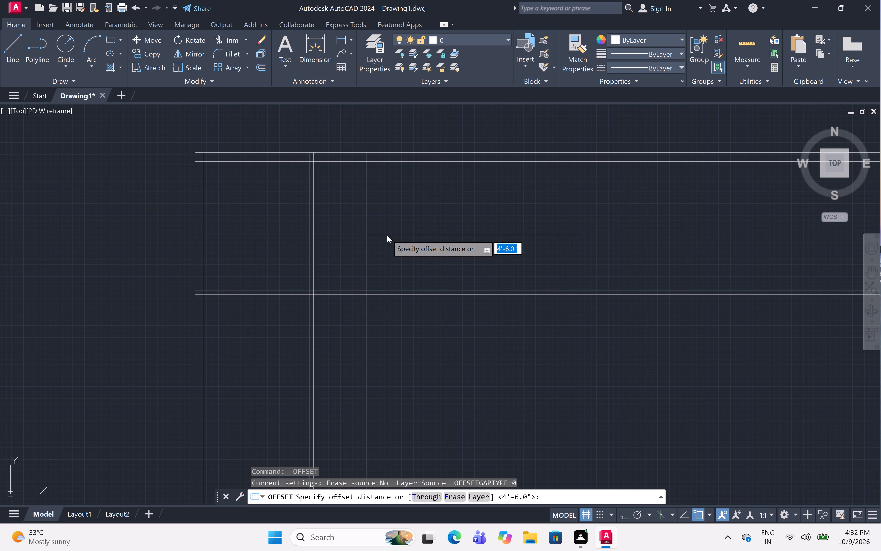
pyautogui.write('.5')
pyautogui.hotkey('shift', '"')
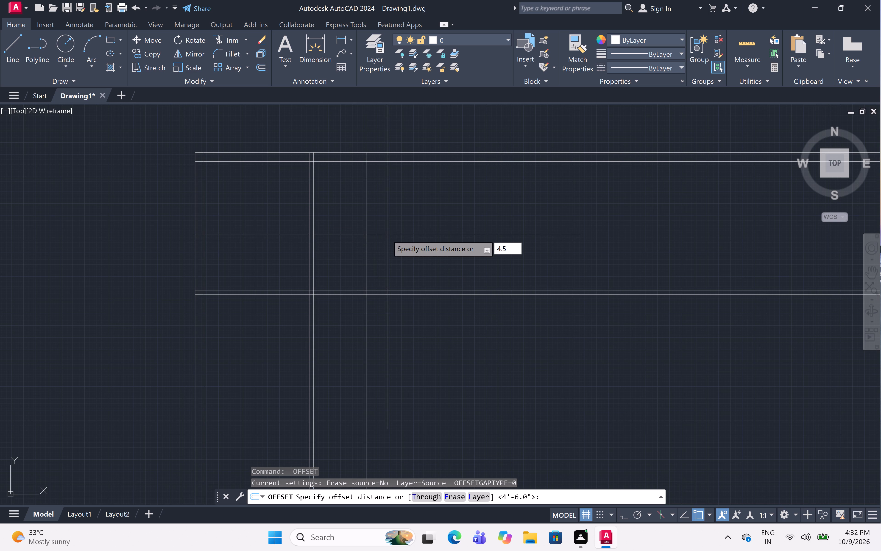
pyautogui.press('space')
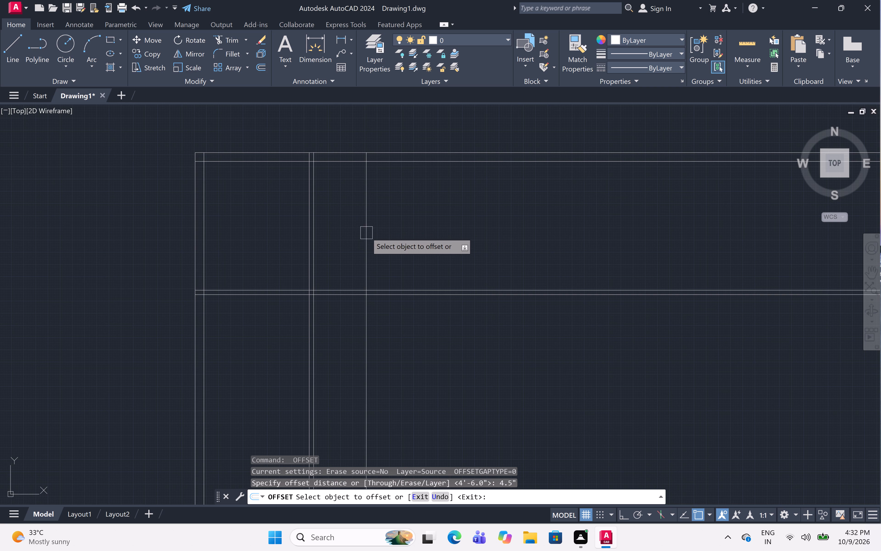
pyautogui.click(367, 233)
pyautogui.click(472, 242)
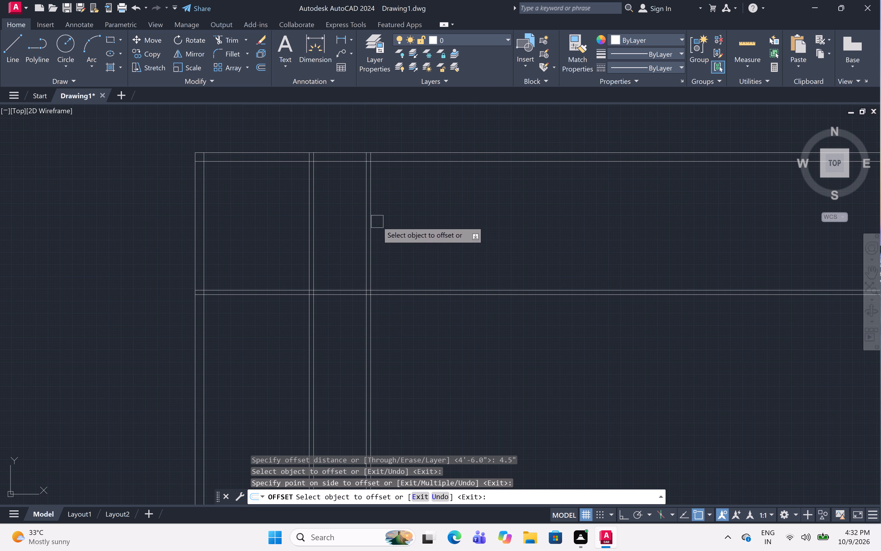
pyautogui.press('space')
# Offset the inner line of the upper outer wall 6'7" downward to set the narrow room's depth.
pyautogui.press('space')
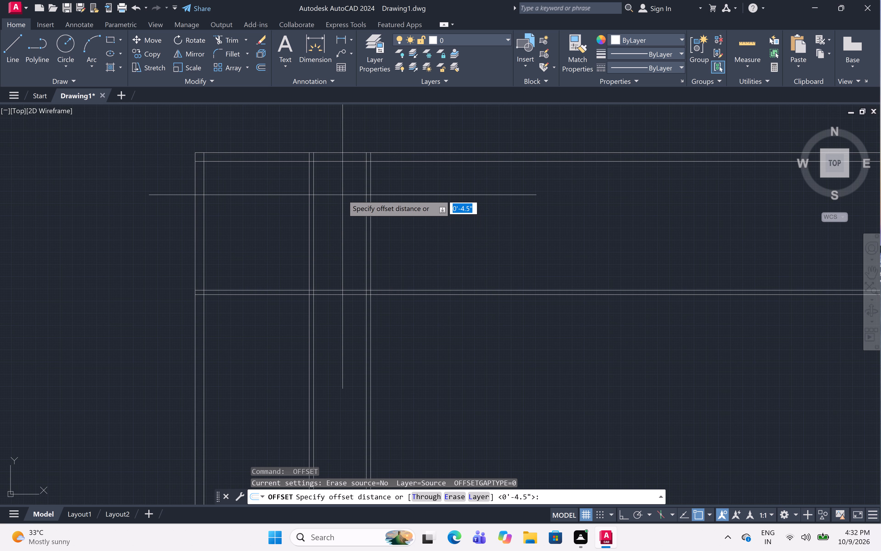
pyautogui.press('6')
pyautogui.write("'7")
pyautogui.hotkey('shift', '"')
pyautogui.press('space')
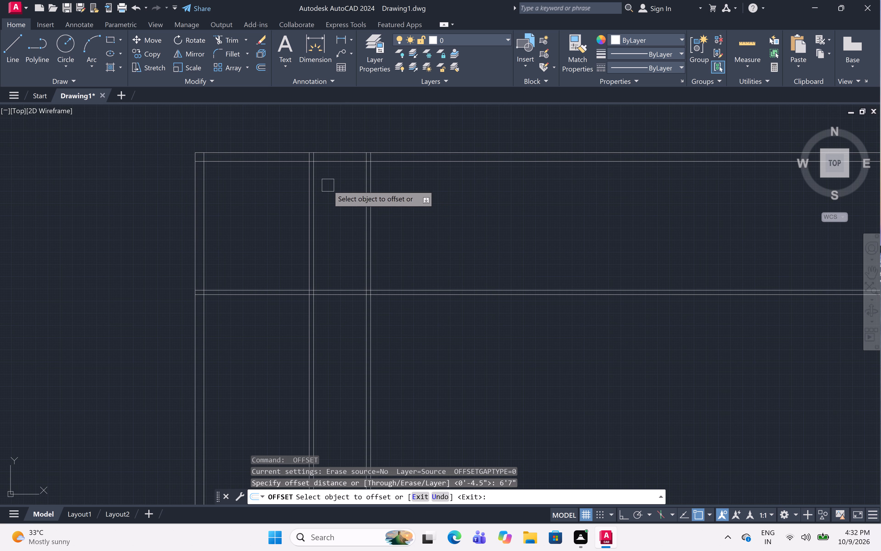
pyautogui.click(339, 163)
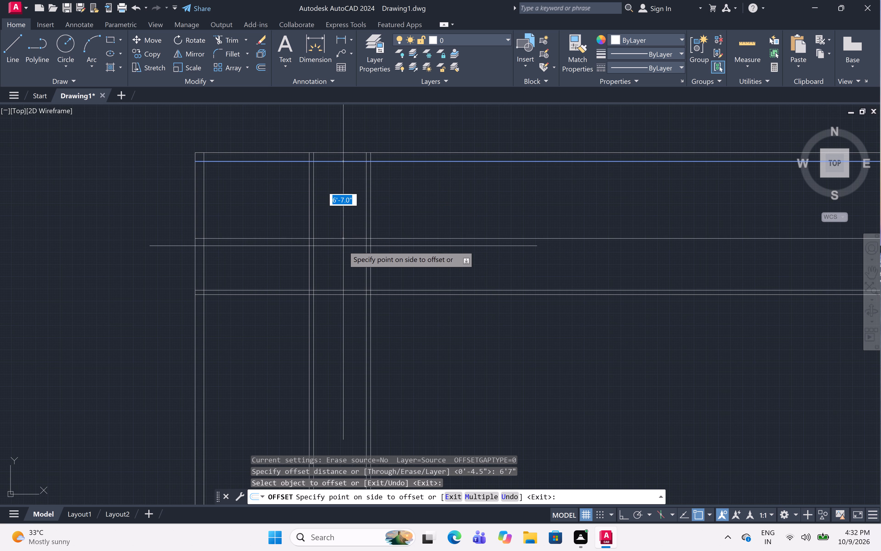
pyautogui.click(343, 254)
pyautogui.press('space')
# Offset the narrow room's lower boundary line 4.5" downward to form its partition wall thickness.
pyautogui.press('space')
pyautogui.write('4')
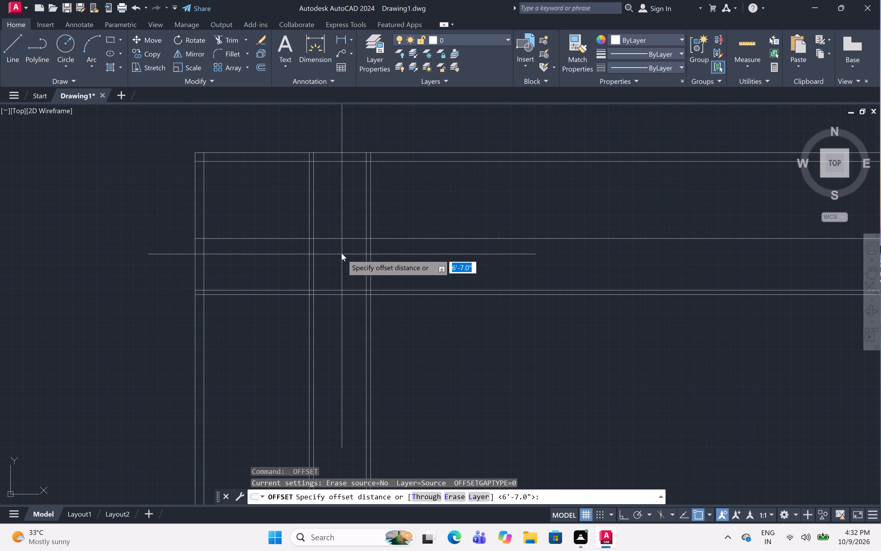
pyautogui.press('.')
pyautogui.press('5')
pyautogui.write('"')
pyautogui.press('space')
pyautogui.click(335, 241)
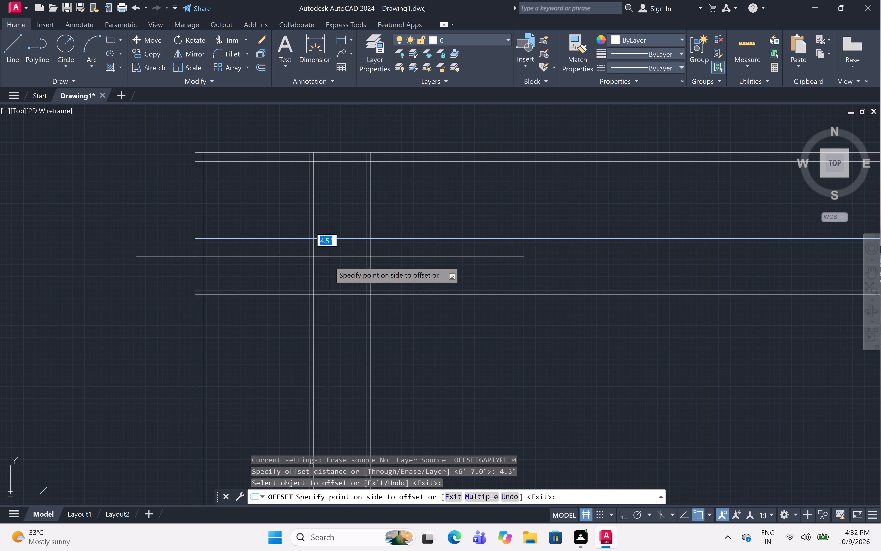
pyautogui.click(324, 297)
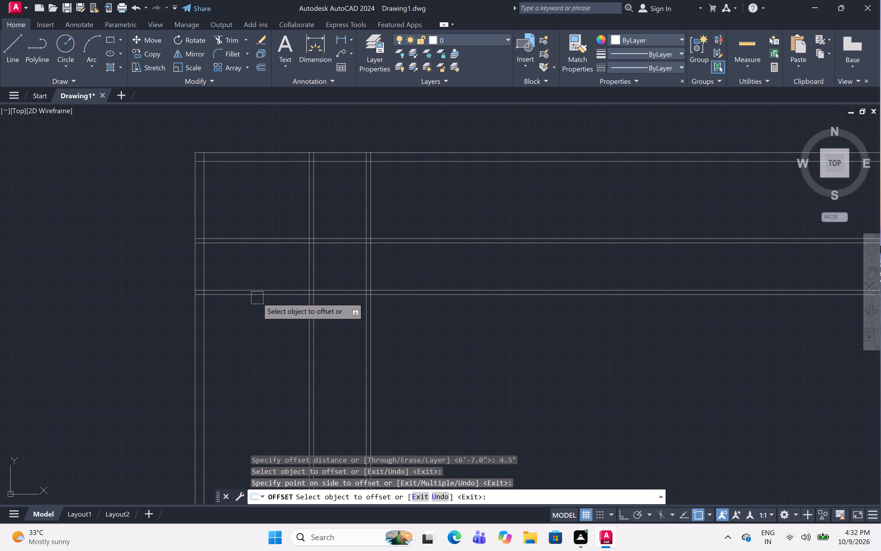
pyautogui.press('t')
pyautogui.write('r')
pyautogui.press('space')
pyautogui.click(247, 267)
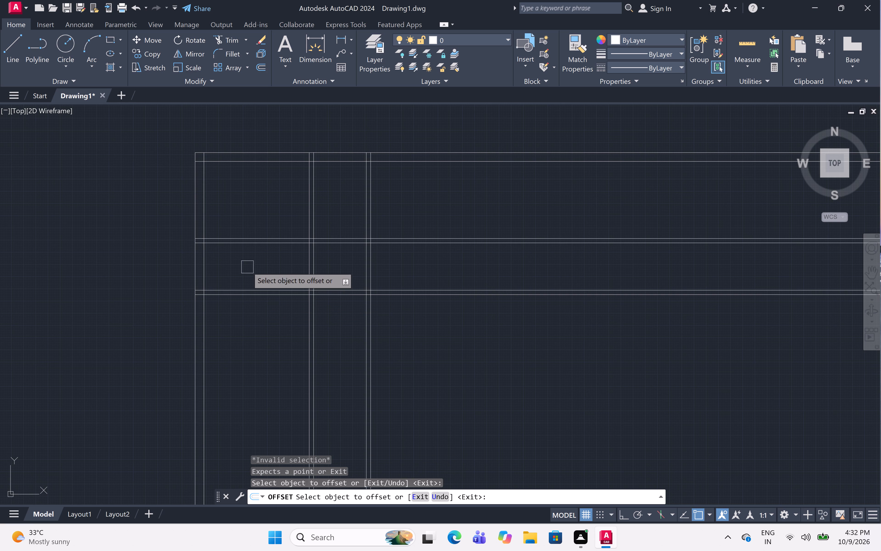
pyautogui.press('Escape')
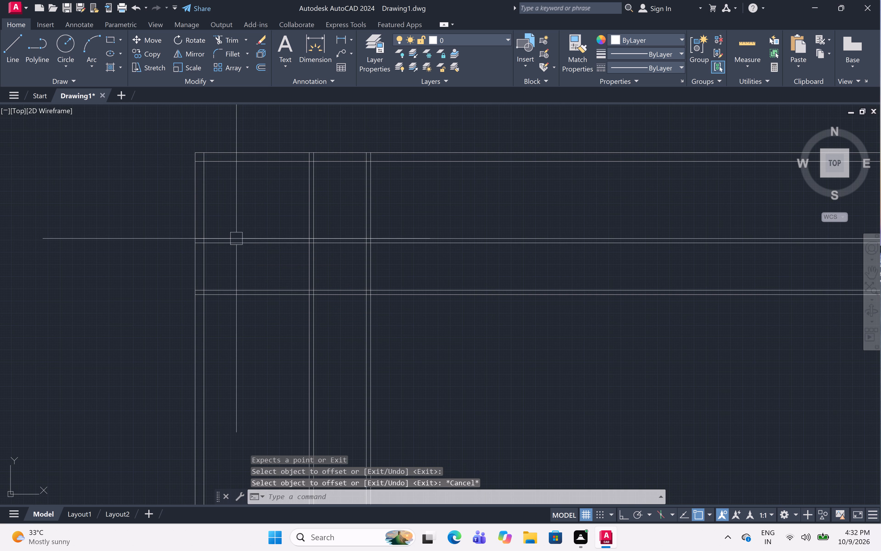
# Trim the narrow room's two lower partition lines on both sides so they span only between its vertical partition walls.
pyautogui.write('tr')
pyautogui.press('space')
pyautogui.click(241, 261)
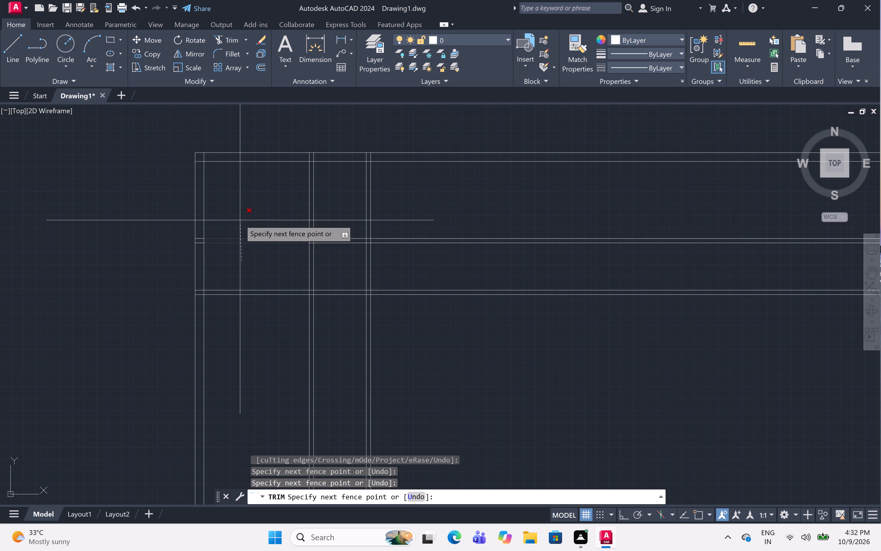
pyautogui.click(240, 219)
pyautogui.scroll(5, 199, 244)
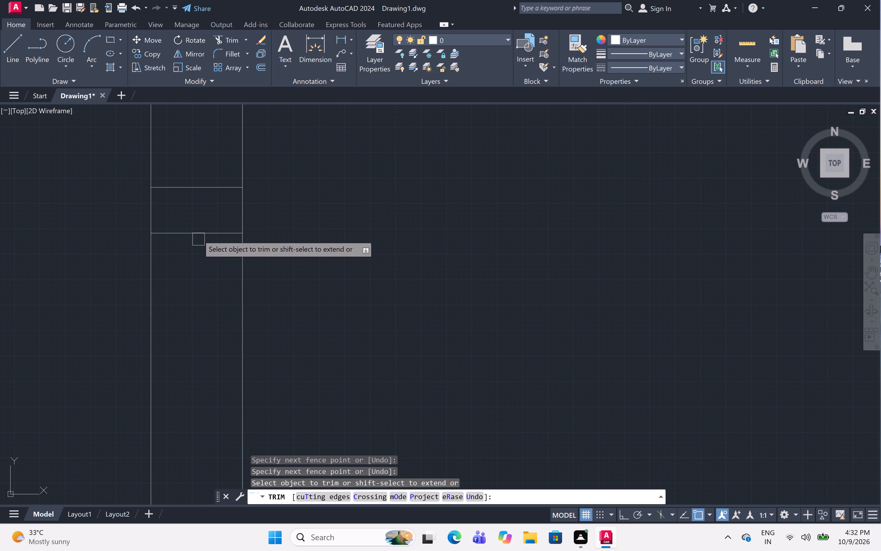
pyautogui.click(193, 159)
pyautogui.click(209, 275)
pyautogui.scroll(-6, 199, 258)
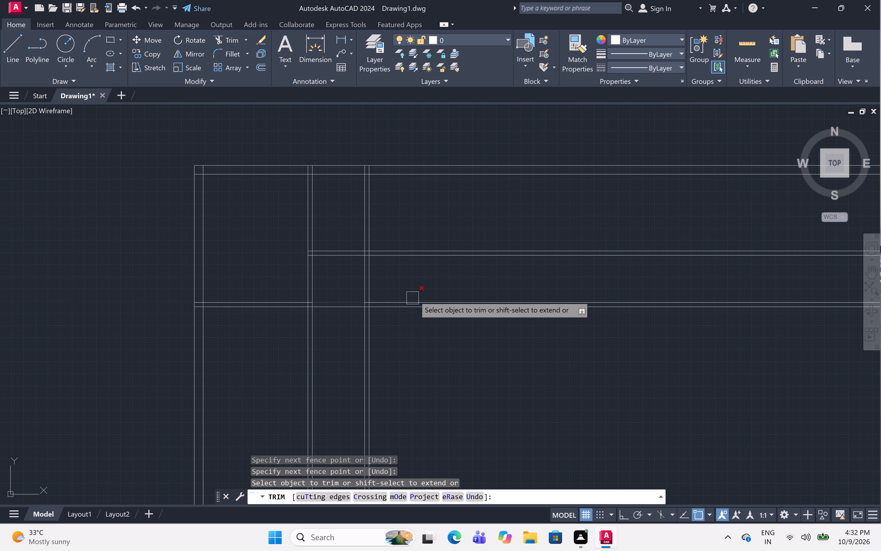
pyautogui.click(424, 281)
pyautogui.click(410, 222)
pyautogui.press('Escape')
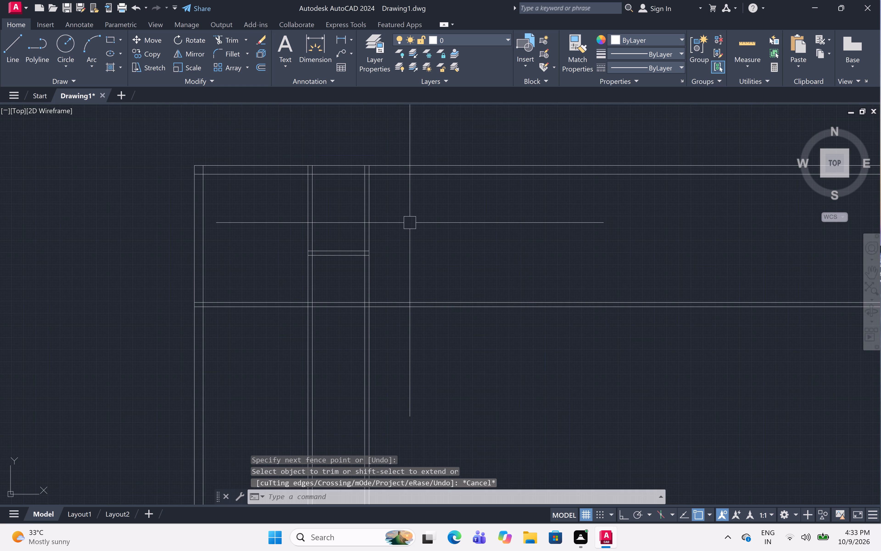
# Offset the outer line of the narrow room's far vertical partition 9' outward to set the third room's width.
pyautogui.write('off')
pyautogui.press('space')
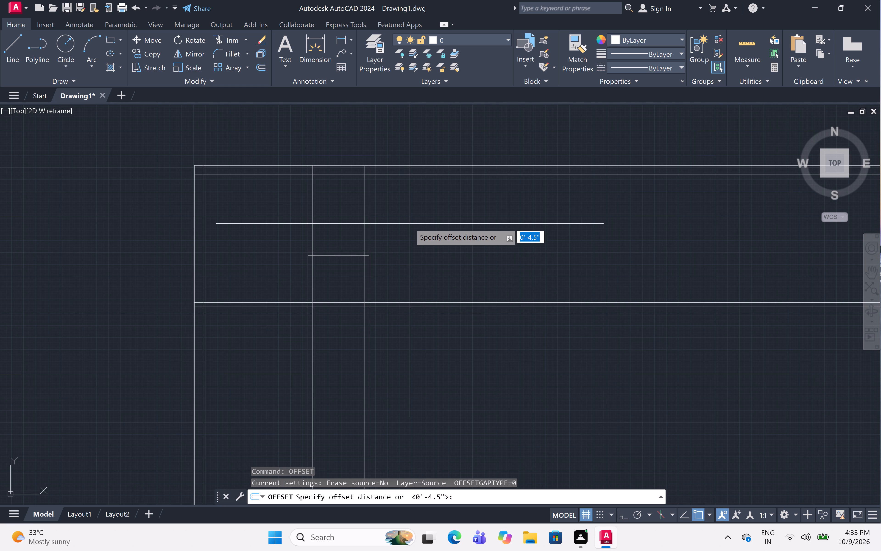
pyautogui.write("9'")
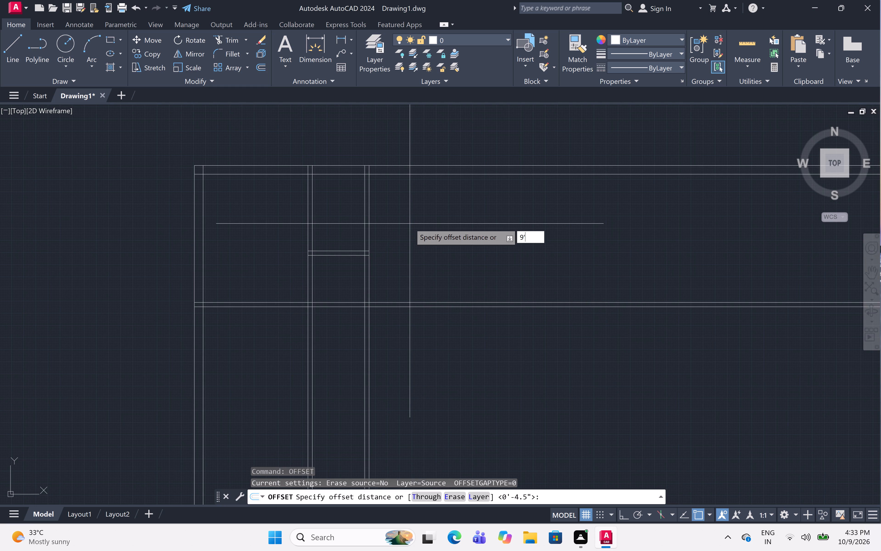
pyautogui.press('space')
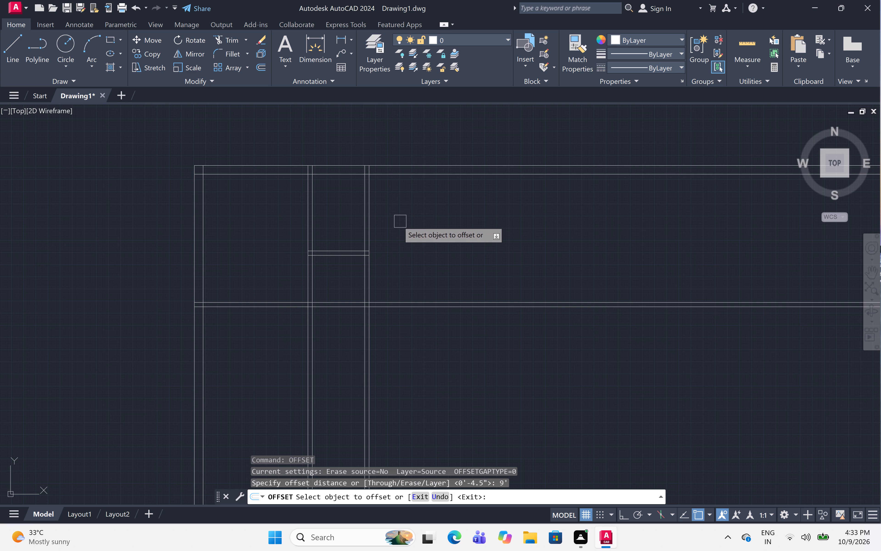
pyautogui.click(373, 229)
pyautogui.click(493, 218)
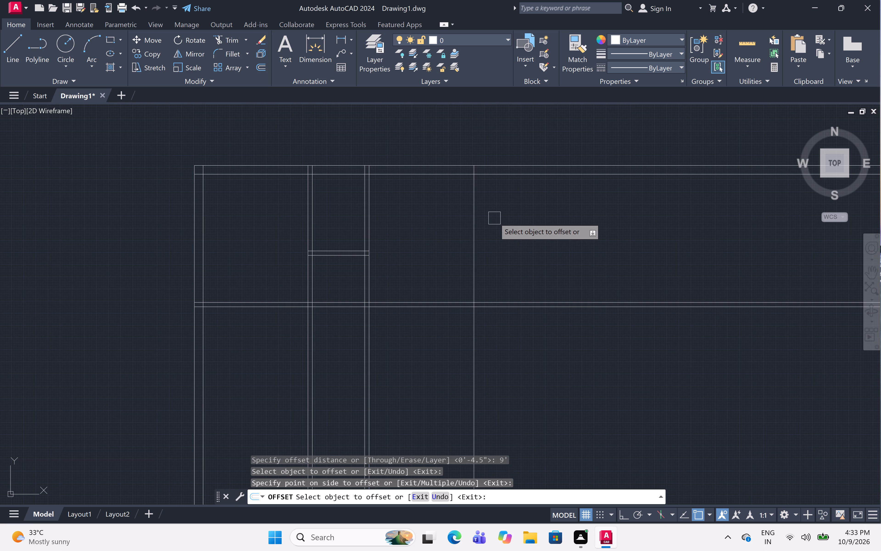
pyautogui.press('space')
# Offset the third room's far vertical line 9" outward to form the wall thickness.
pyautogui.press('space')
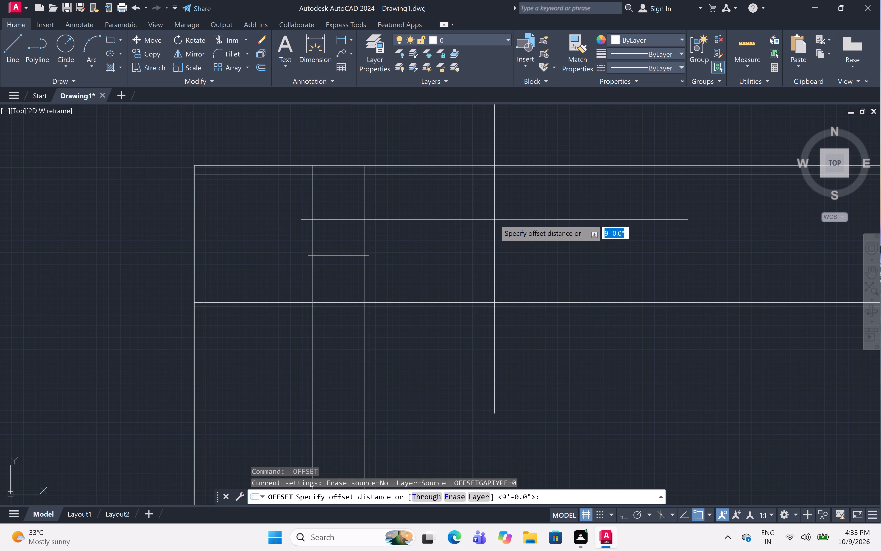
pyautogui.press('9')
pyautogui.hotkey('shift', '"')
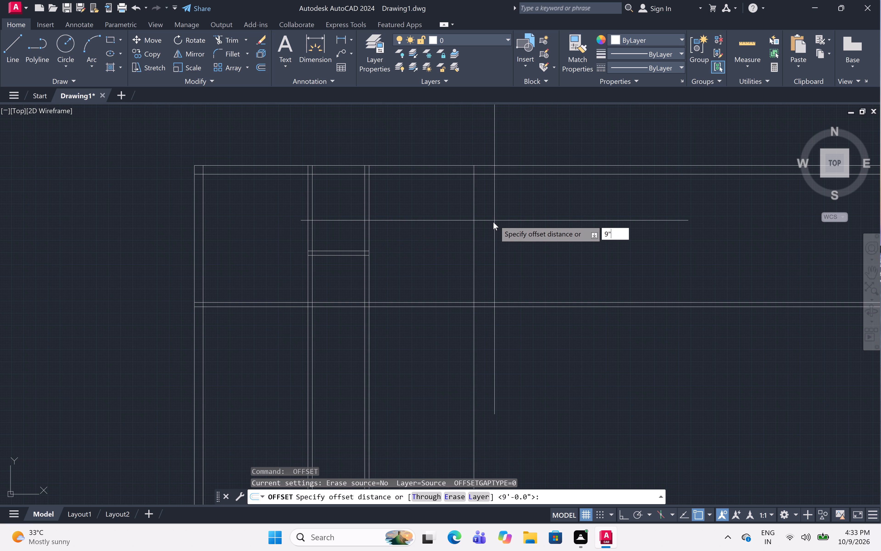
pyautogui.press('space')
pyautogui.click(476, 230)
pyautogui.click(541, 228)
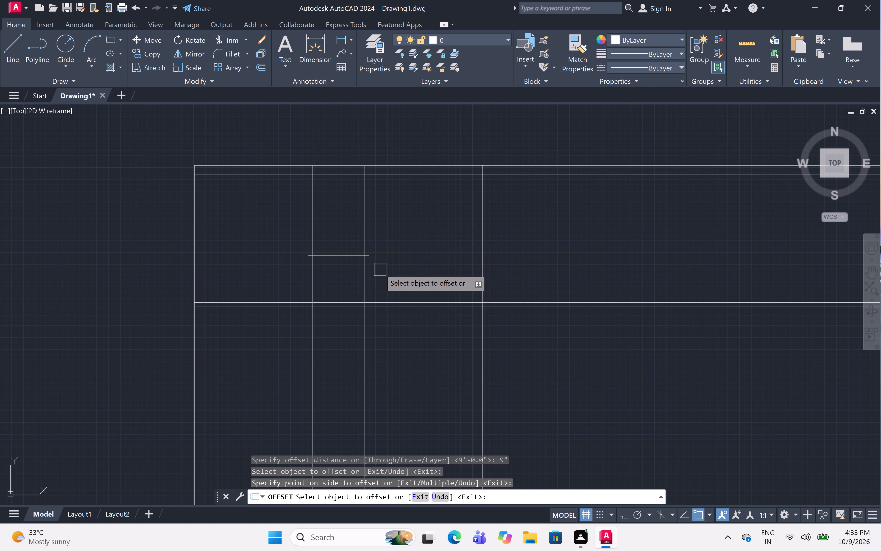
pyautogui.press('Escape')
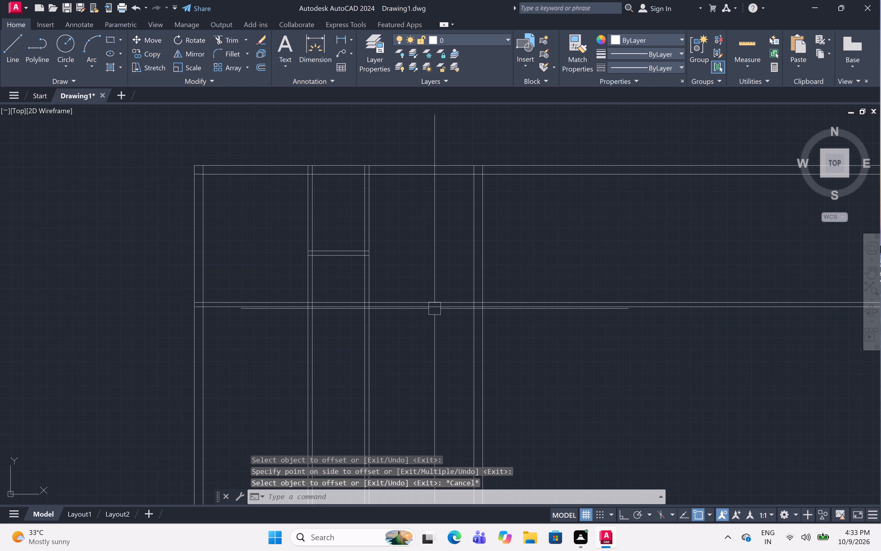
# Trim the upper outer wall and horizontal partition lines where they overrun the third room's 9" outer wall.
pyautogui.press('t')
pyautogui.press('r')
pyautogui.press('space')
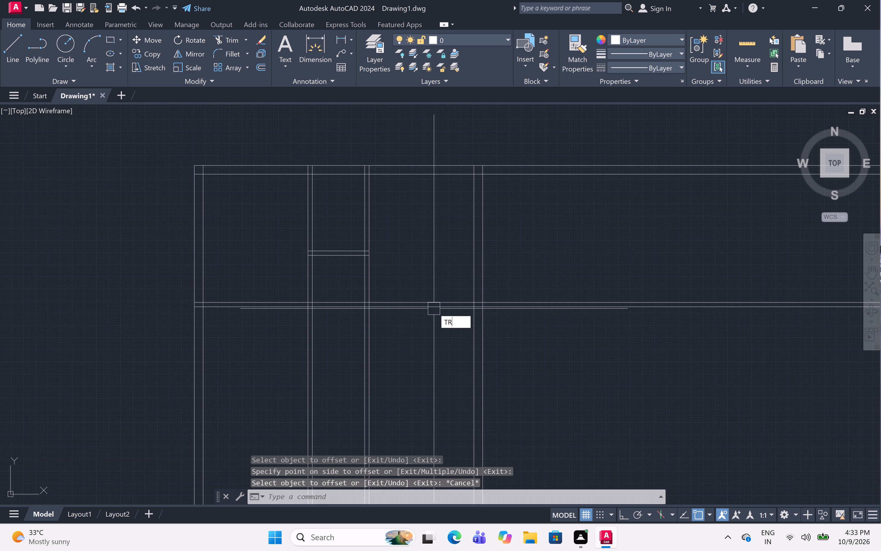
pyautogui.click(510, 147)
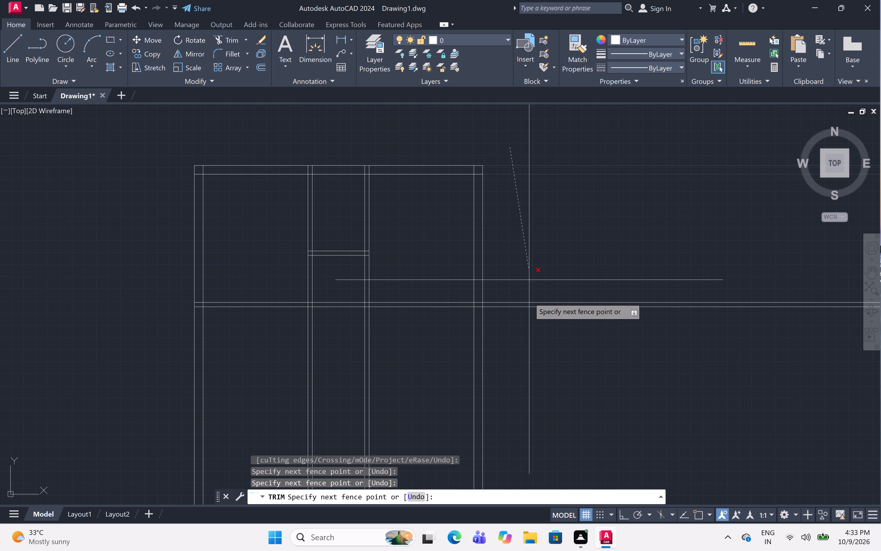
pyautogui.click(530, 356)
# Trim the two long horizontal partition lines where they cross between the narrow room's vertical partitions, leaving a passage below it.
pyautogui.scroll(-2, 502, 220)
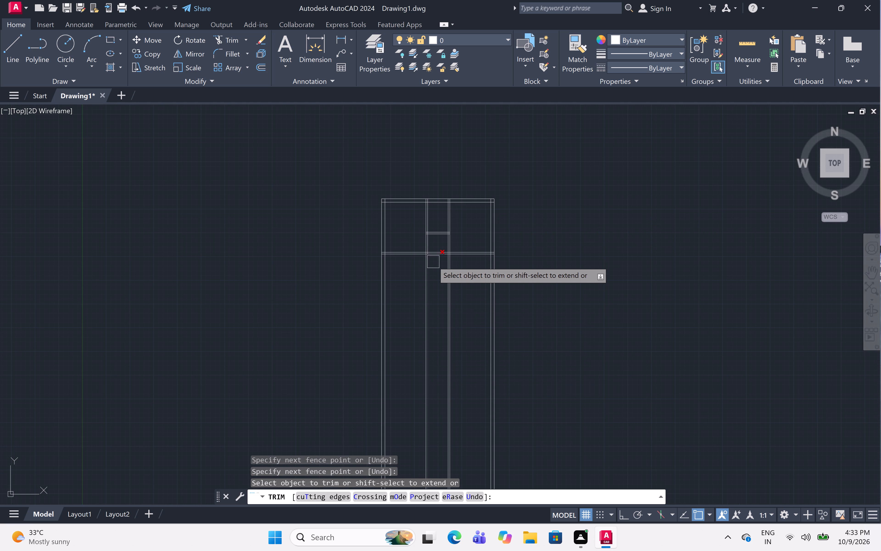
pyautogui.scroll(4, 434, 259)
pyautogui.scroll(-2, 434, 259)
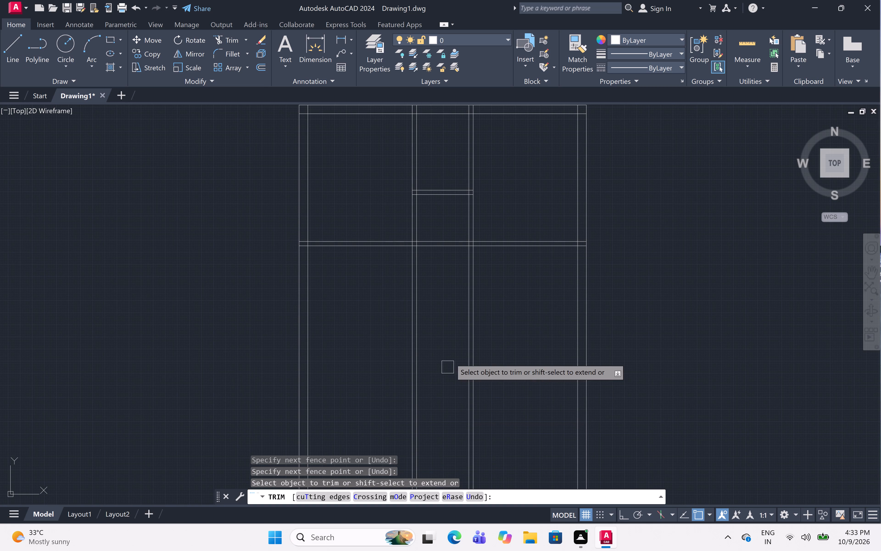
pyautogui.click(485, 284)
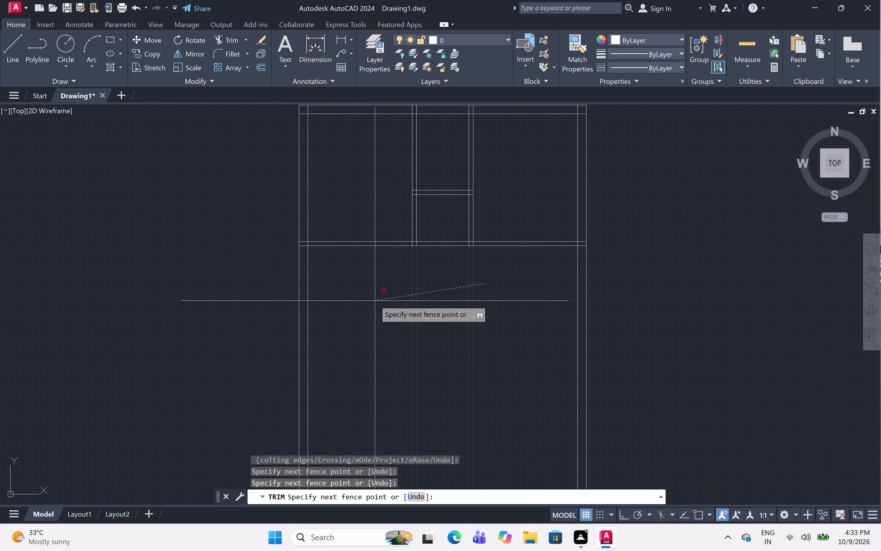
pyautogui.click(496, 329)
pyautogui.click(445, 227)
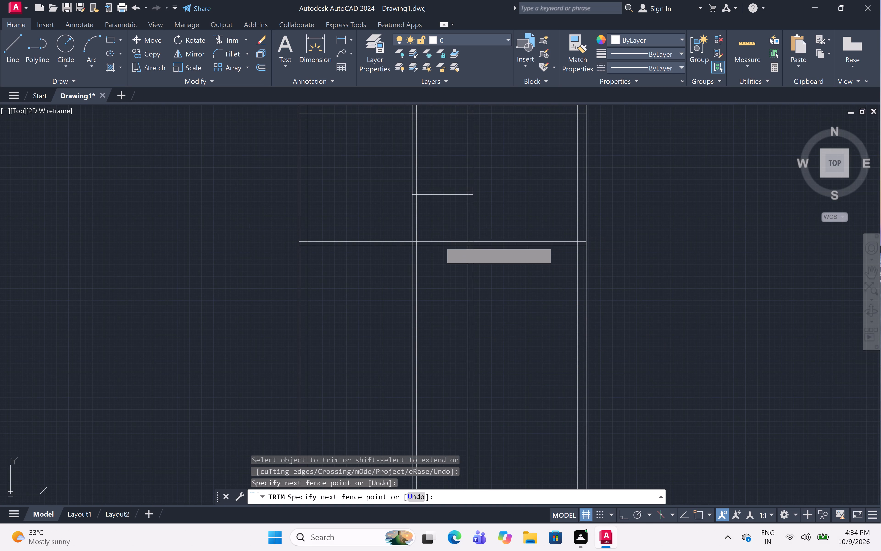
pyautogui.click(432, 286)
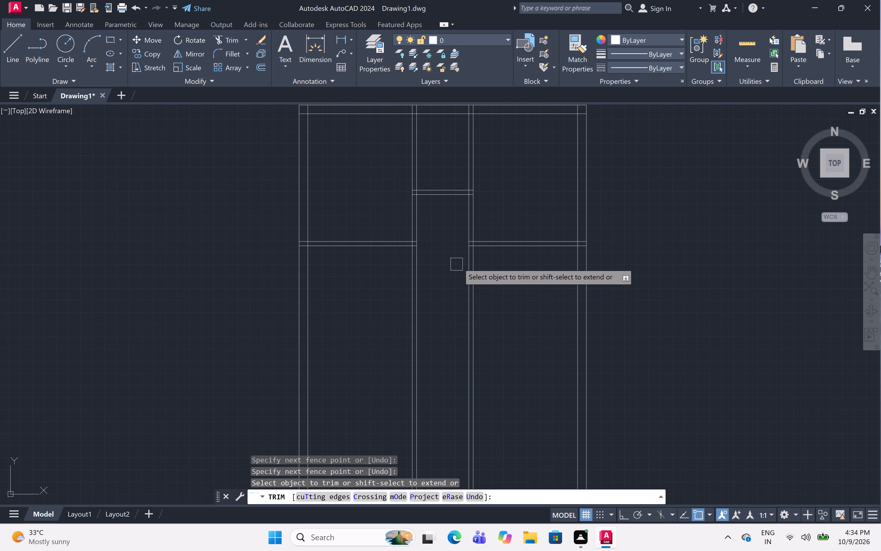
pyautogui.scroll(-1, 437, 265)
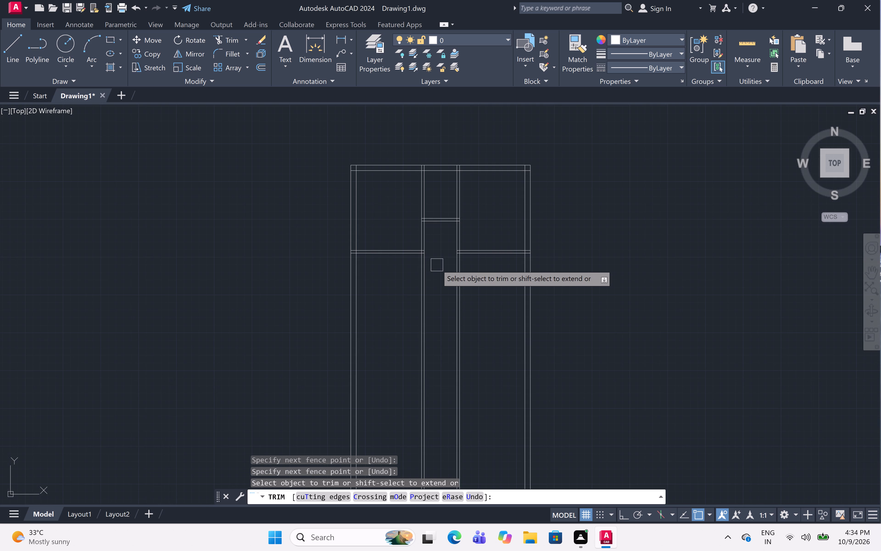
pyautogui.press('Escape')
# Offset the inner line of the third room's outer vertical wall 5' inward.
pyautogui.write('off')
pyautogui.press('space')
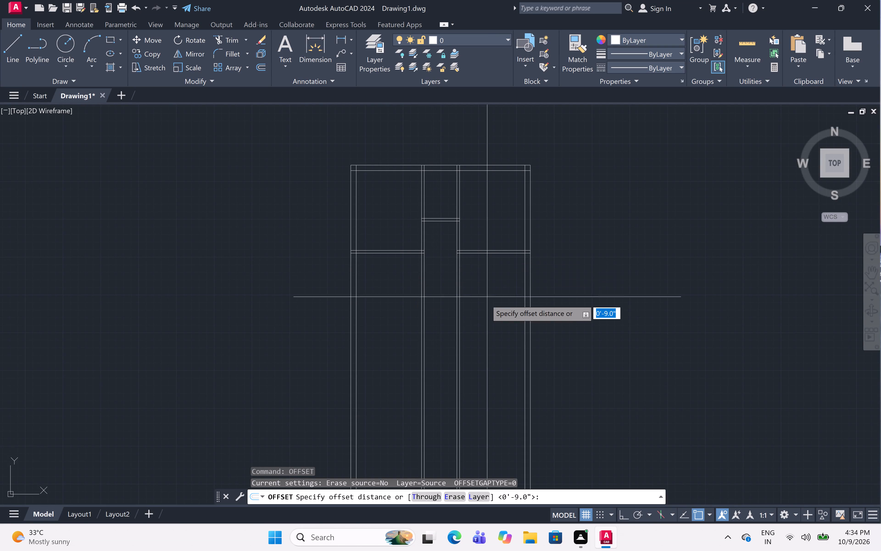
pyautogui.moveTo(485, 301); pyautogui.dragTo(458, 250, button='middle')
pyautogui.scroll(1, 480, 230)
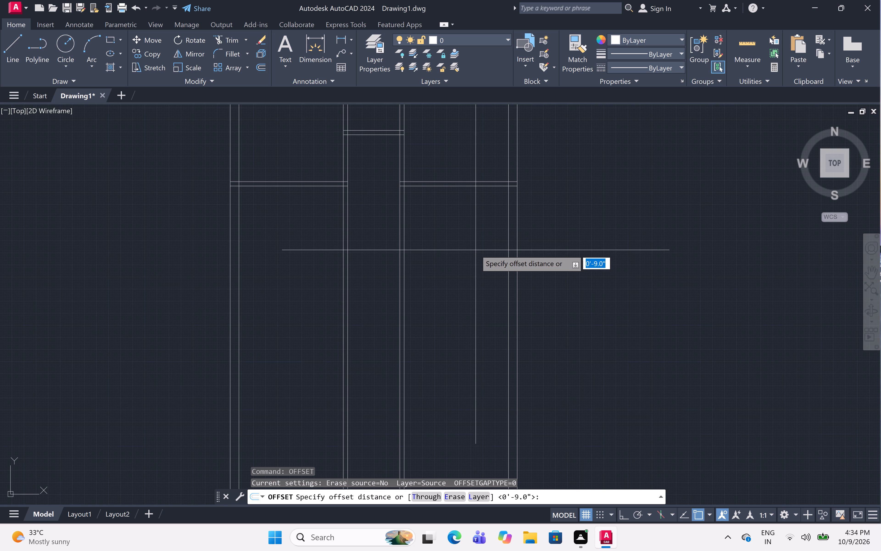
pyautogui.press('5')
pyautogui.press("'")
pyautogui.press('space')
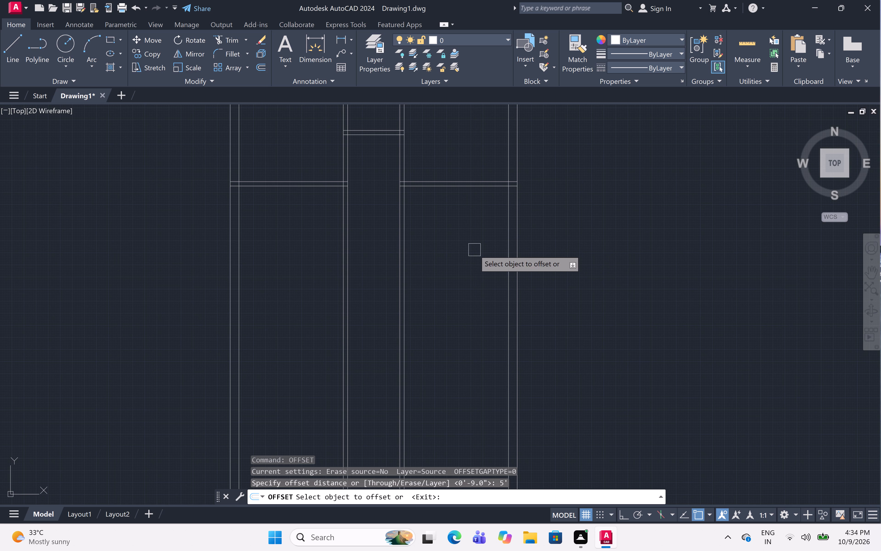
pyautogui.click(508, 268)
pyautogui.click(460, 276)
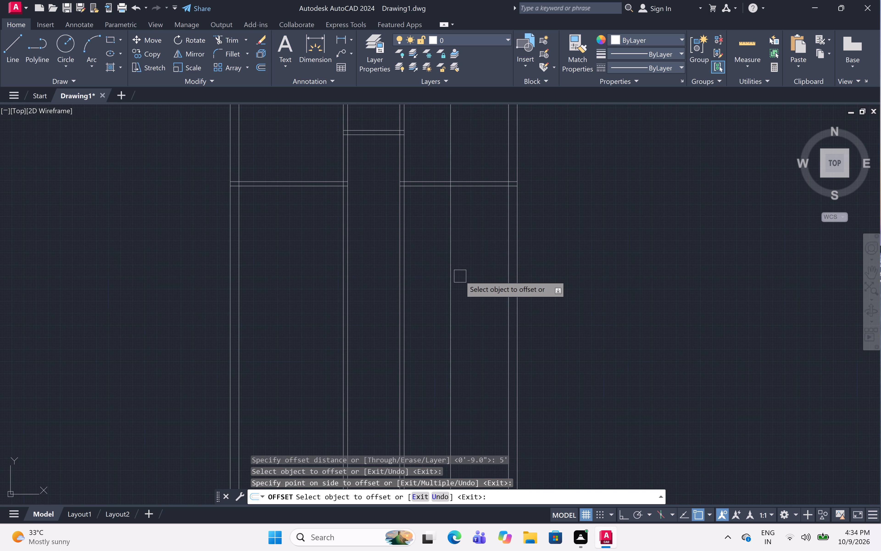
pyautogui.press('space')
# Offset the lower line of the third room's bottom partition 7'6" downward.
pyautogui.press('space')
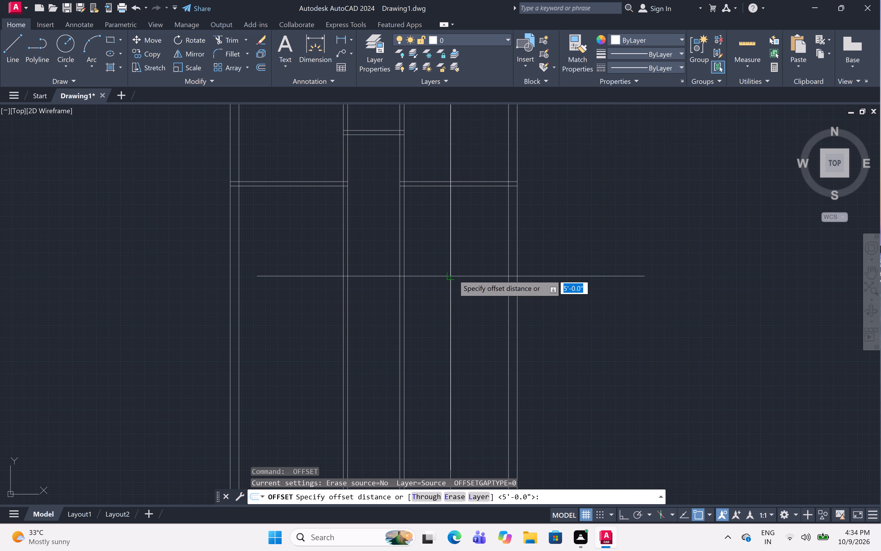
pyautogui.press('7')
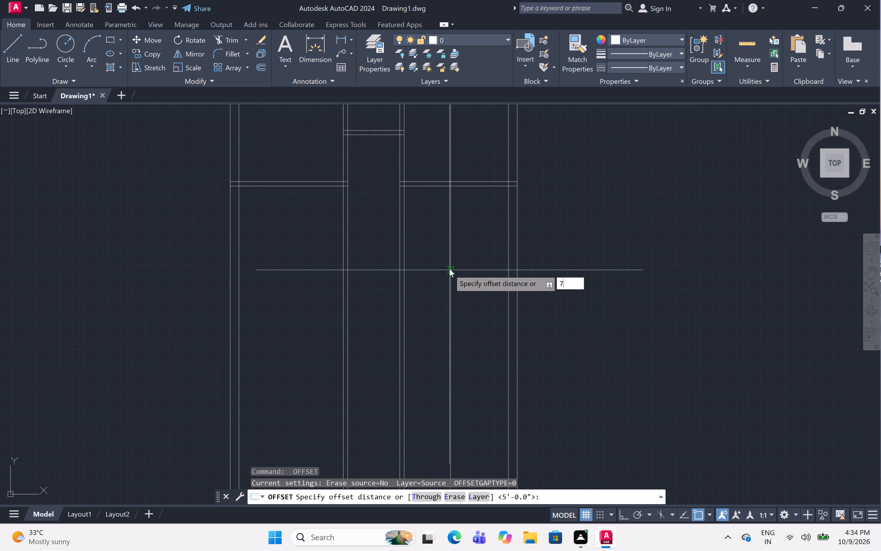
pyautogui.press("'")
pyautogui.press('6')
pyautogui.hotkey('shift', '"')
pyautogui.press('space')
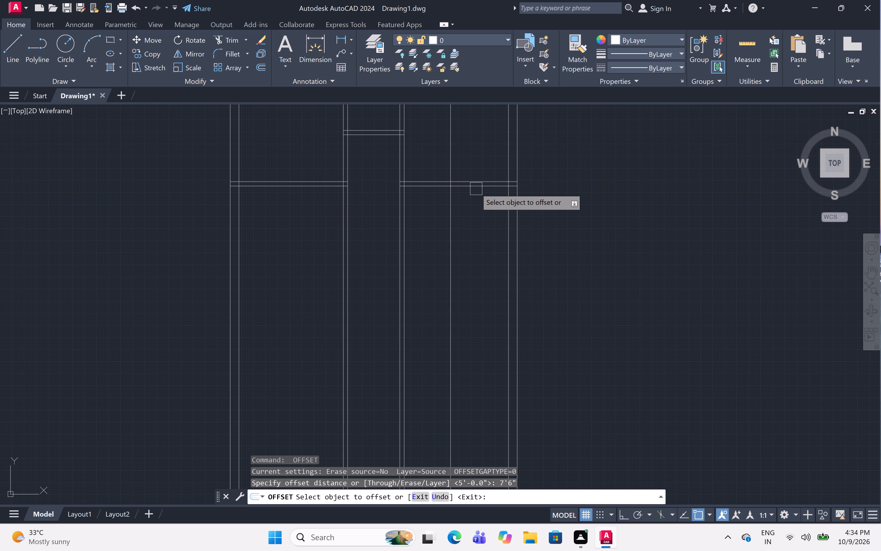
pyautogui.click(476, 188)
pyautogui.click(458, 297)
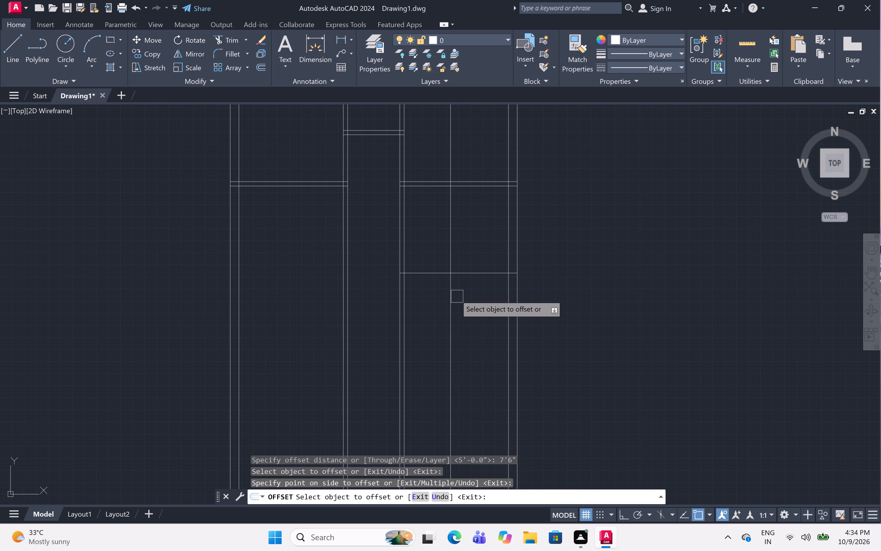
pyautogui.press('space')
# Offset the new vertical line 4.5" toward the passage and the new horizontal line 4.5" downward to form partition thicknesses.
pyautogui.press('space')
pyautogui.press('4')
pyautogui.write('.5')
pyautogui.write('"')
pyautogui.press('space')
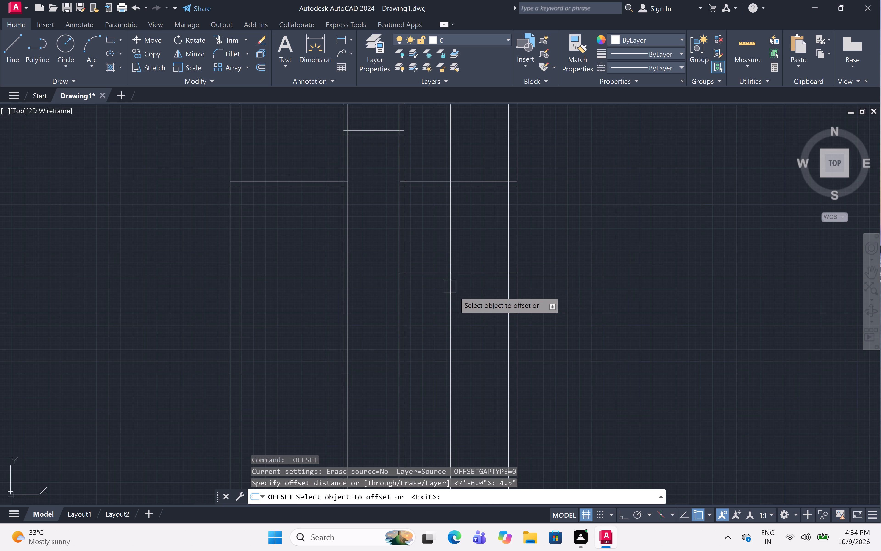
pyautogui.click(447, 260)
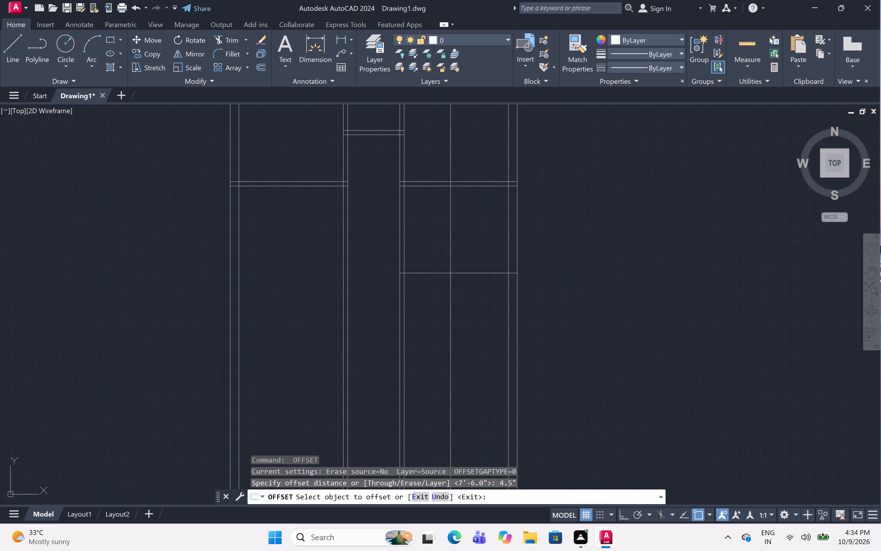
pyautogui.click(424, 254)
pyautogui.click(429, 273)
pyautogui.click(414, 329)
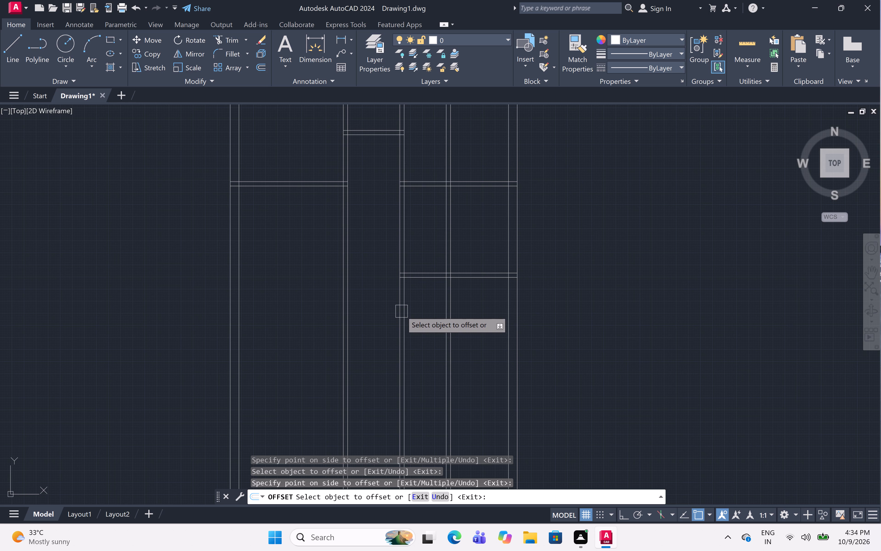
pyautogui.press('Escape')
# Trim the passage's vertical partition lines on the third room's side between the two horizontal partitions.
pyautogui.write('tr')
pyautogui.press('space')
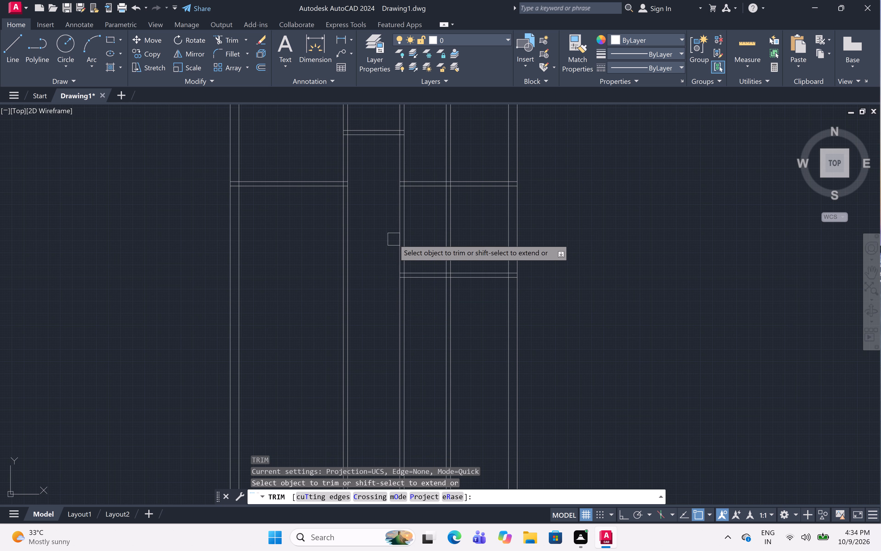
pyautogui.click(422, 240)
pyautogui.click(391, 240)
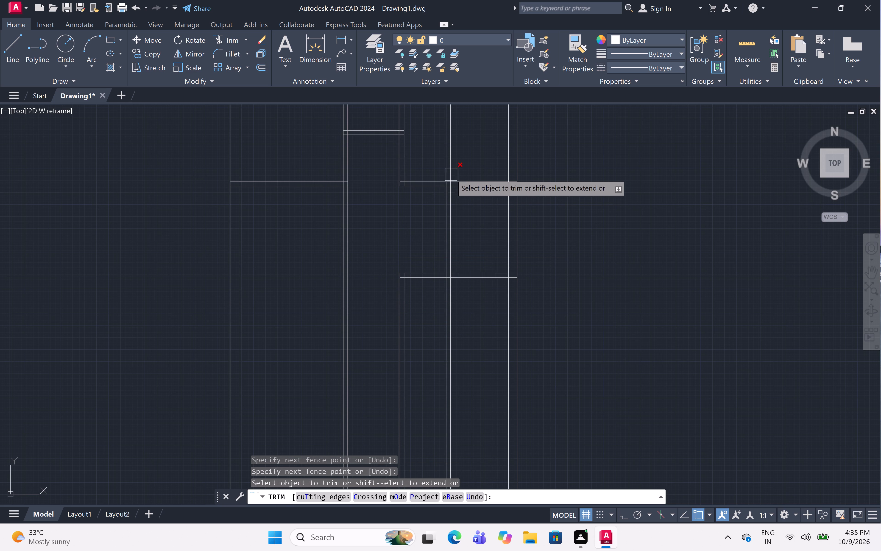
# Trim the new short vertical partition above and below so it spans only between the two horizontal partitions.
pyautogui.click(463, 157)
pyautogui.click(438, 157)
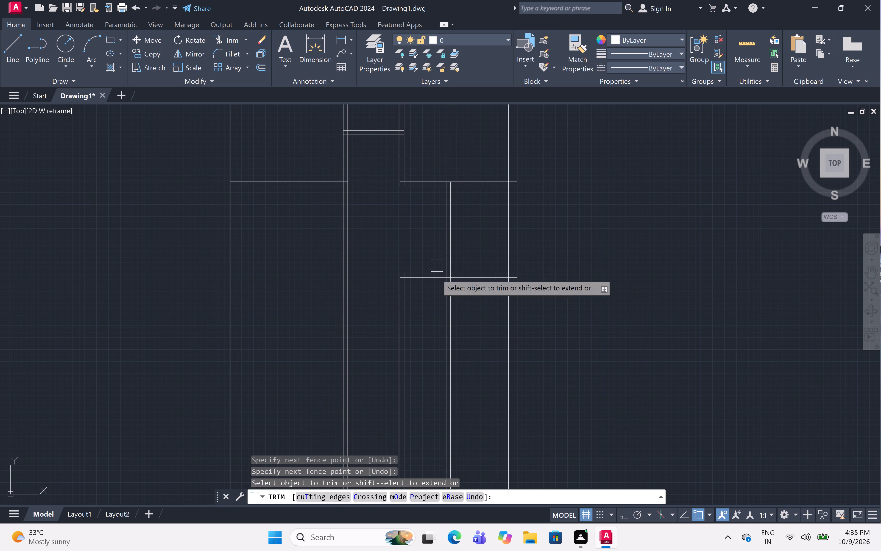
pyautogui.click(461, 302)
pyautogui.click(422, 300)
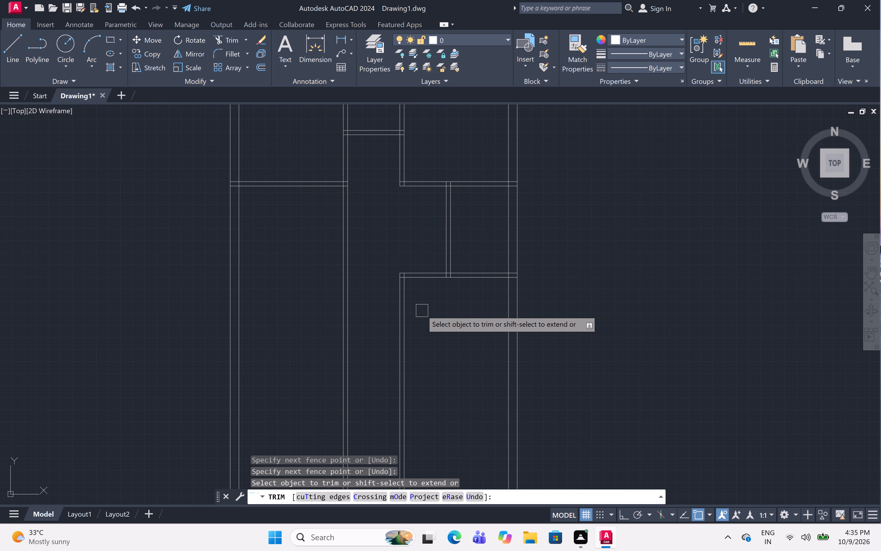
pyautogui.press('Escape')
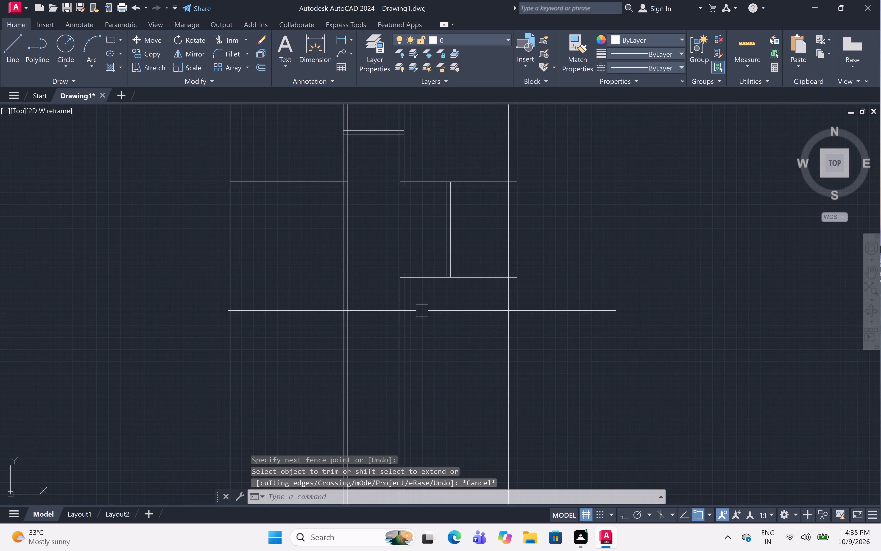
# Offset the lower line of the lower horizontal partition 11' downward to set the next room's depth.
pyautogui.write('off')
pyautogui.press('space')
pyautogui.press('1')
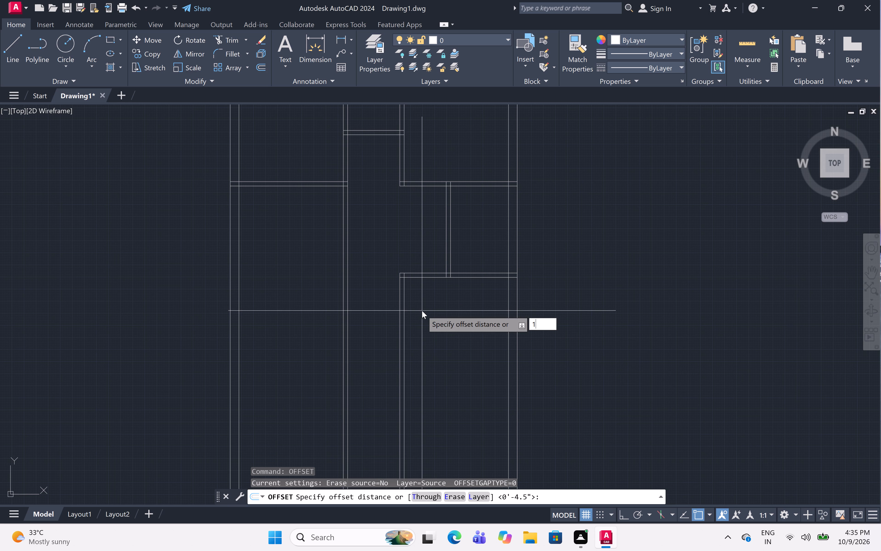
pyautogui.press('1')
pyautogui.write("'")
pyautogui.press('space')
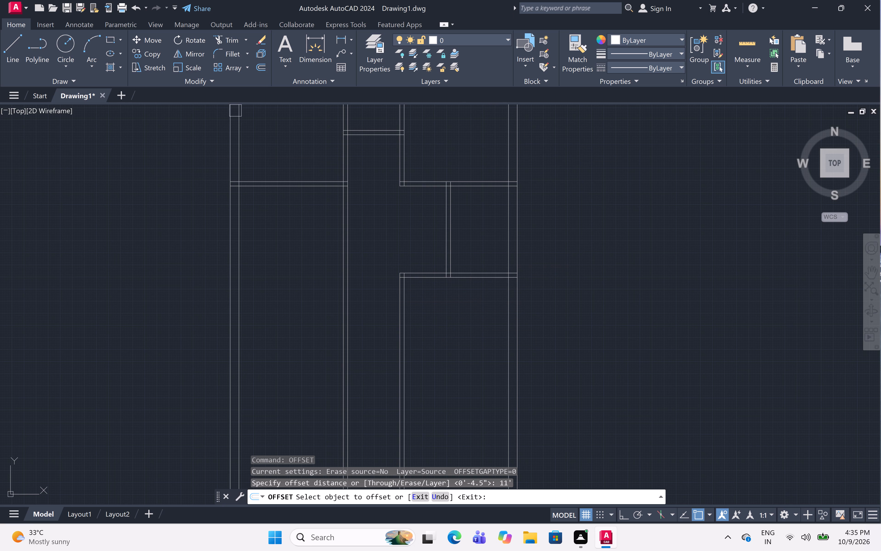
pyautogui.scroll(1, 489, 349)
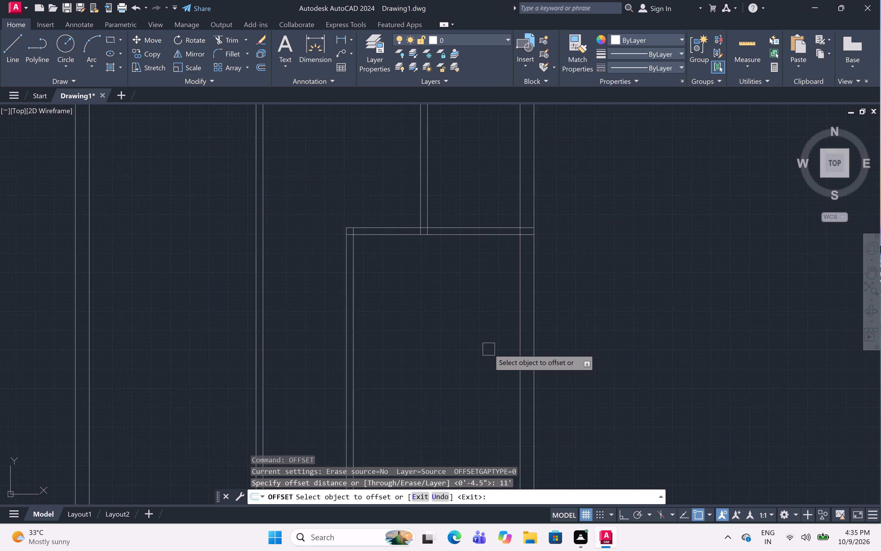
pyautogui.scroll(1, 489, 349)
pyautogui.click(464, 171)
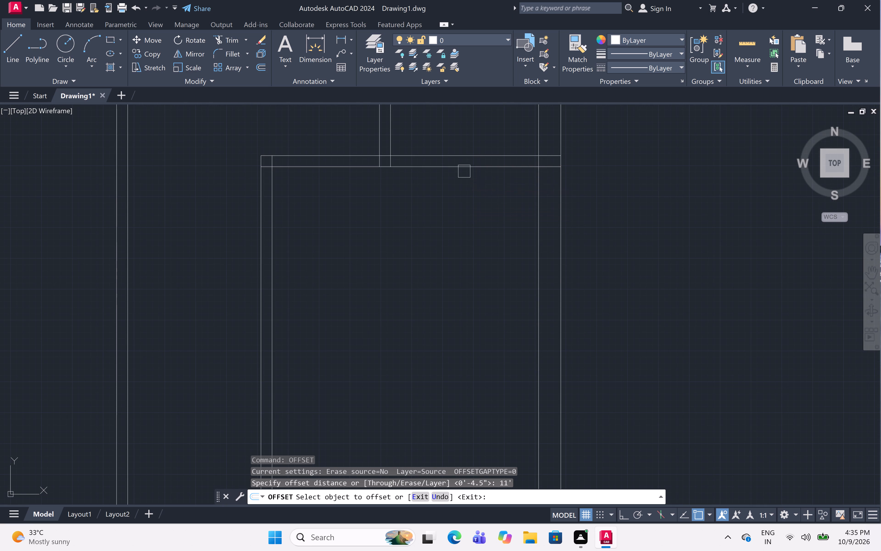
pyautogui.click(446, 298)
pyautogui.scroll(-5, 440, 230)
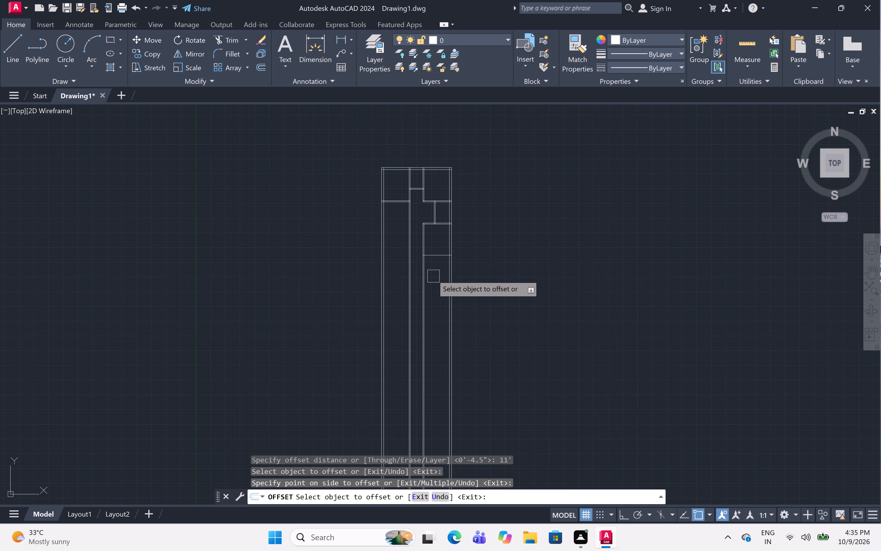
pyautogui.scroll(3, 433, 271)
pyautogui.press('space')
# Offset the new room's bottom line 9" downward to form the outer wall thickness.
pyautogui.press('space')
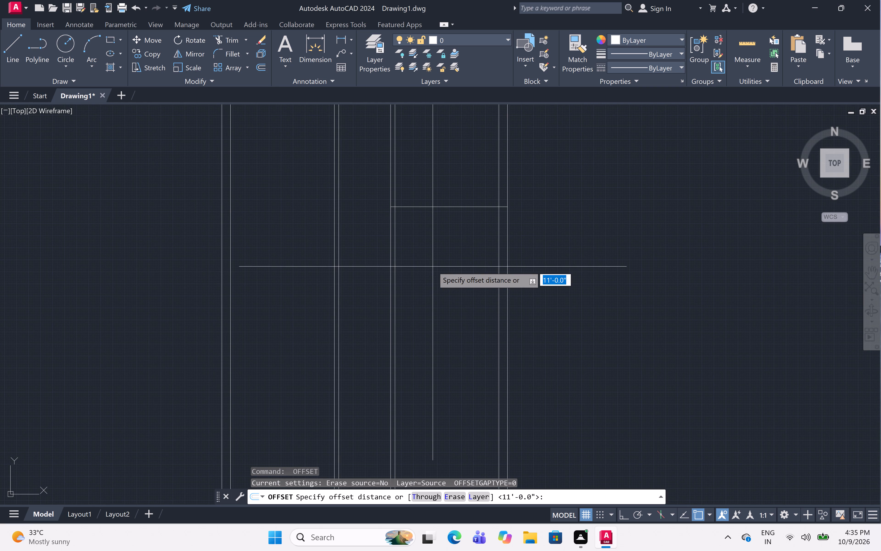
pyautogui.press('9')
pyautogui.hotkey('shift', '"')
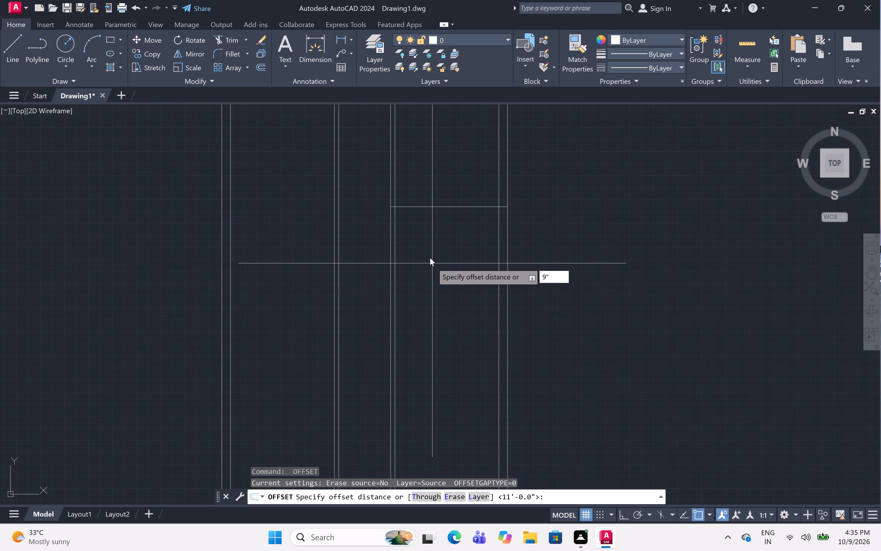
pyautogui.press('space')
pyautogui.click(435, 206)
pyautogui.click(424, 287)
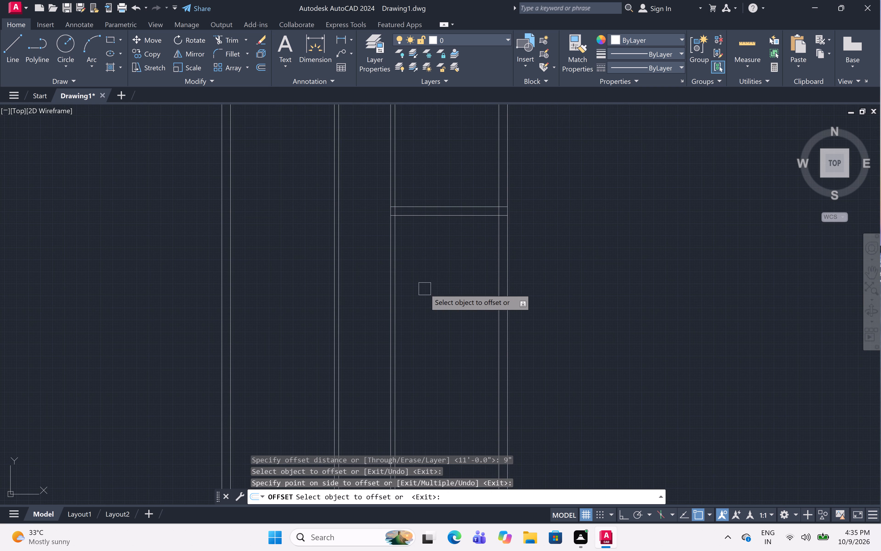
pyautogui.press('Escape')
# Extend both lines of the bottom 9" wall leftward across the passage and left-hand room to the left outer wall.
pyautogui.press('e')
pyautogui.write('x')
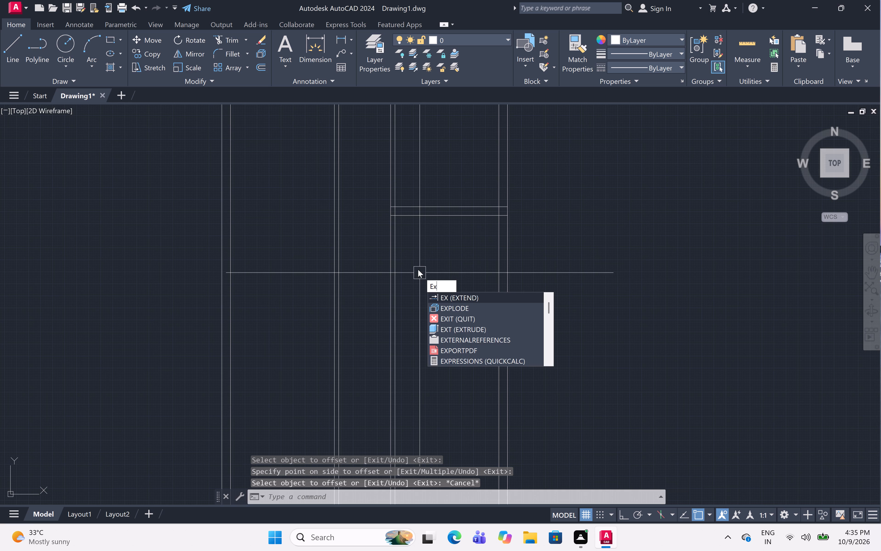
pyautogui.press('space')
pyautogui.click(432, 173)
pyautogui.click(429, 257)
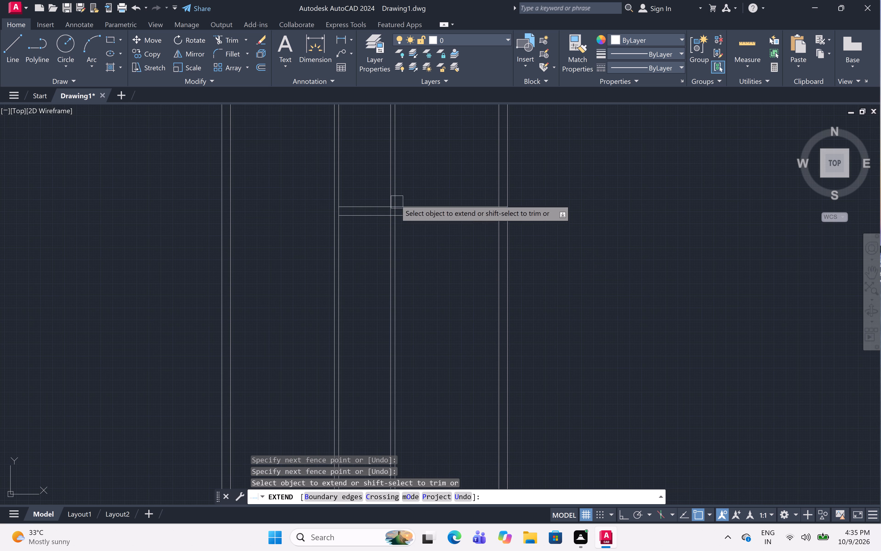
pyautogui.click(372, 186)
pyautogui.click(358, 234)
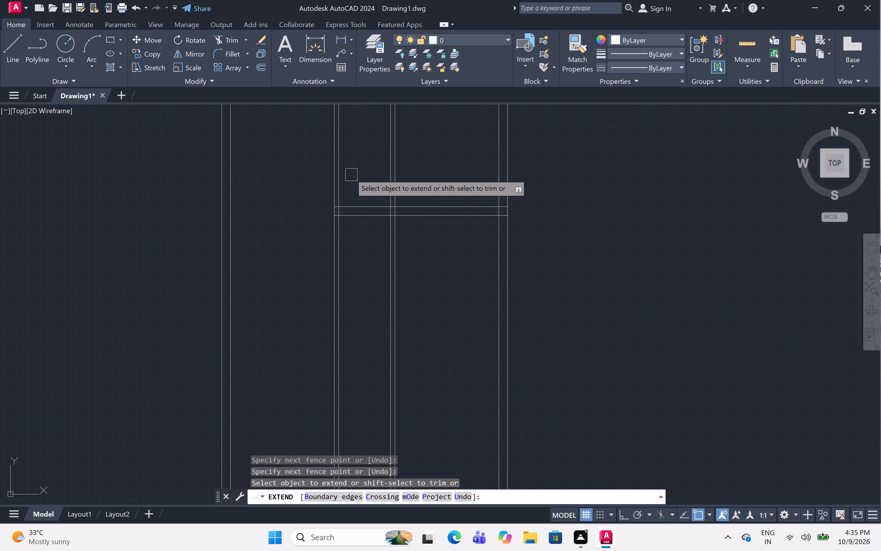
pyautogui.click(351, 173)
pyautogui.click(336, 271)
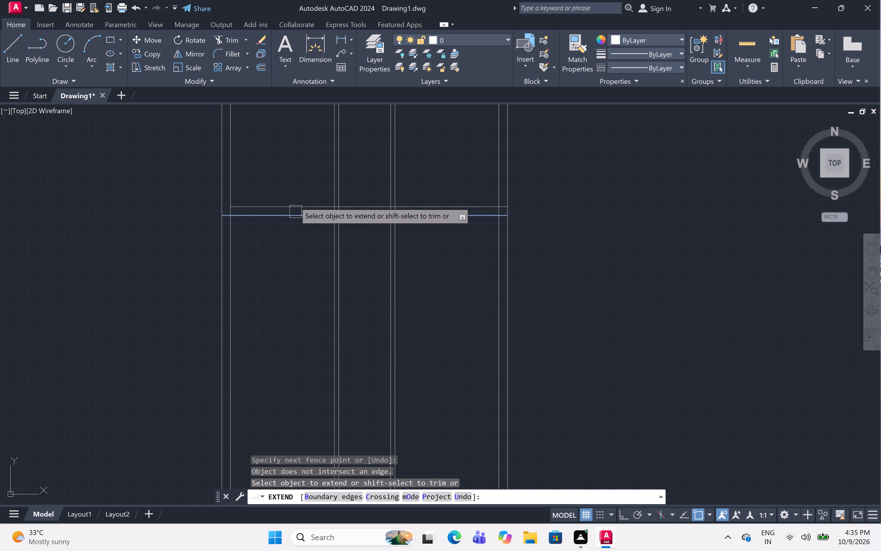
pyautogui.click(295, 187)
pyautogui.click(281, 242)
pyautogui.scroll(-3, 282, 220)
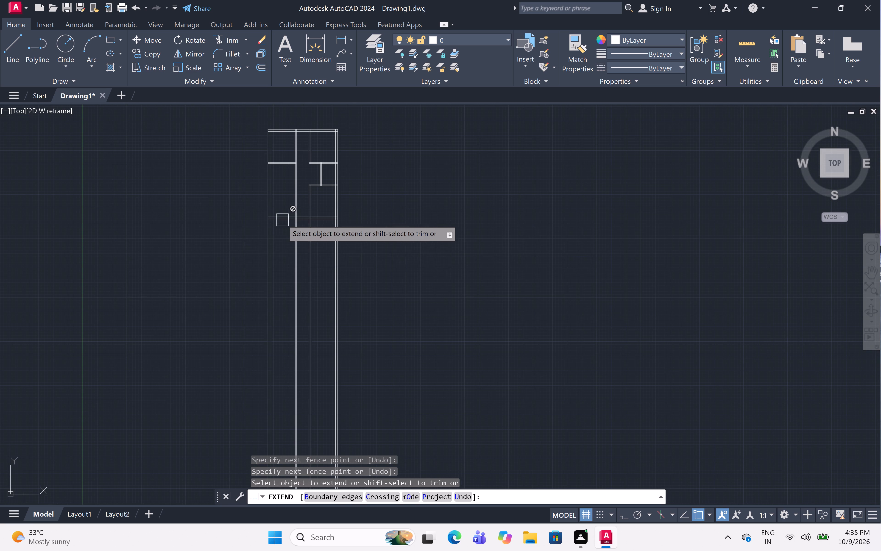
pyautogui.moveTo(287, 276); pyautogui.dragTo(281, 304, button='middle')
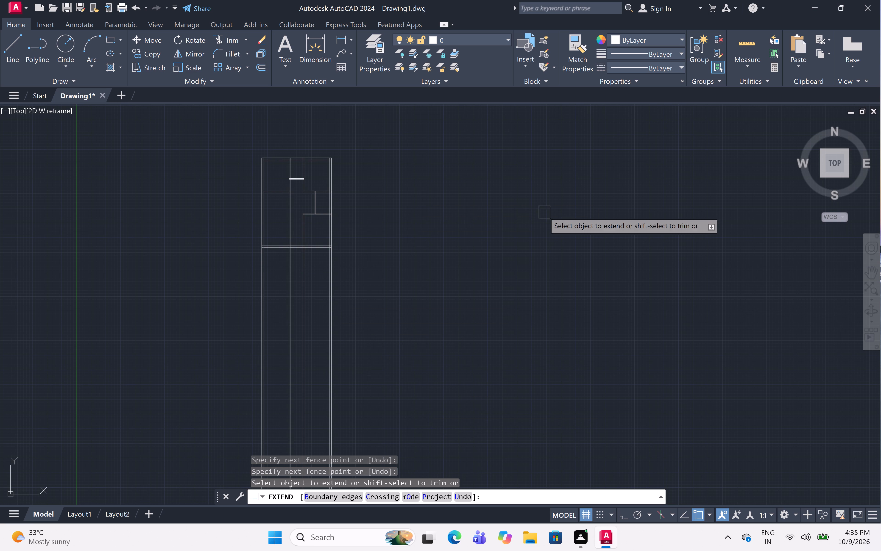
pyautogui.scroll(2, 282, 235)
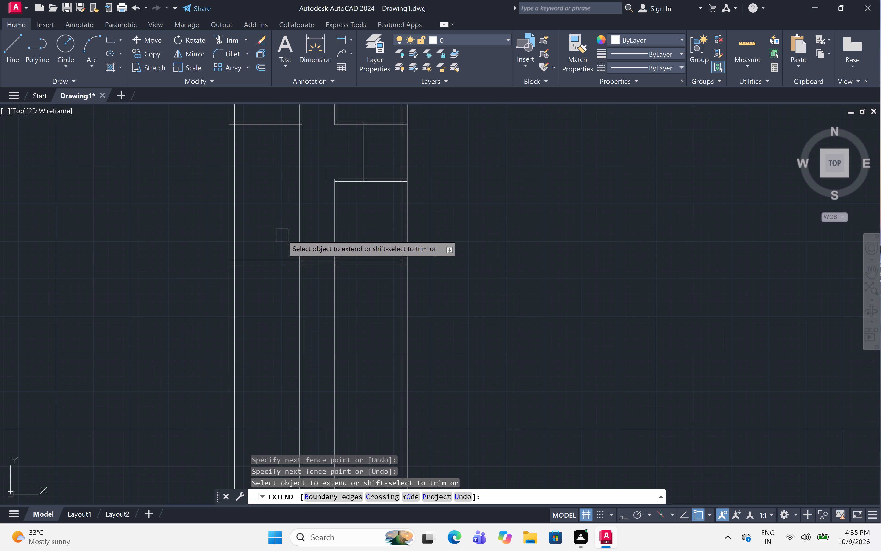
pyautogui.press('Escape')
# Trim all the vertical wall and partition lines that run on below the bottom outer wall.
pyautogui.press('t')
pyautogui.write('r')
pyautogui.press('space')
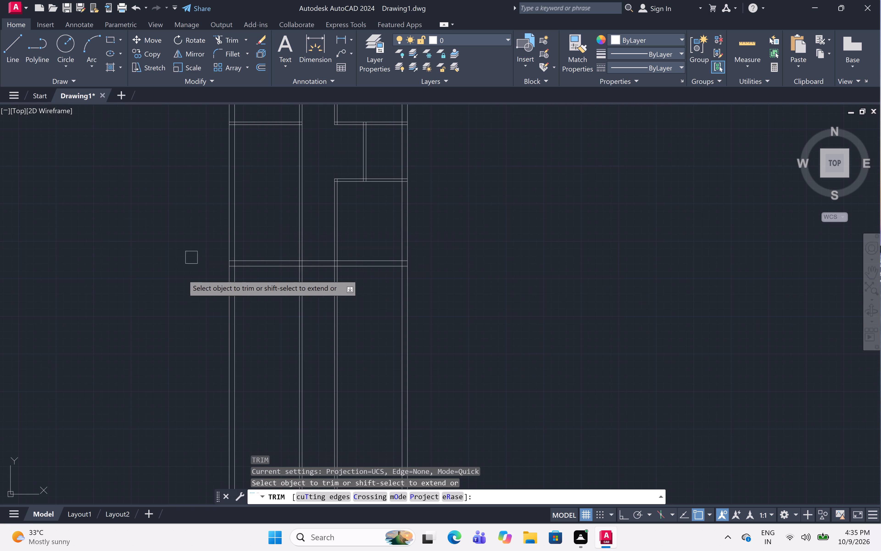
pyautogui.click(182, 302)
pyautogui.click(535, 380)
pyautogui.scroll(-2, 495, 257)
pyautogui.moveTo(495, 257); pyautogui.dragTo(531, 315, button='middle')
pyautogui.scroll(1, 524, 304)
pyautogui.moveTo(524, 304); pyautogui.dragTo(536, 337, button='middle')
pyautogui.scroll(1, 524, 305)
pyautogui.moveTo(546, 339); pyautogui.dragTo(589, 351, button='middle')
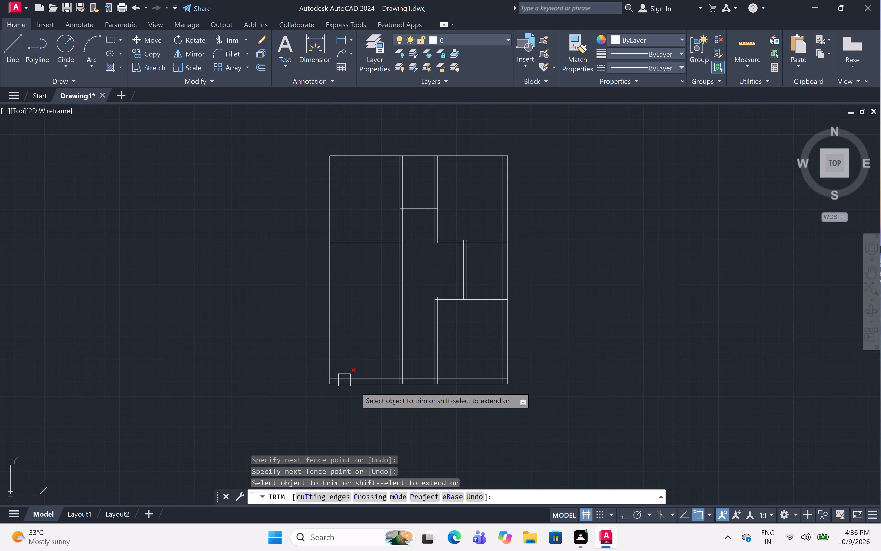
pyautogui.scroll(2, 356, 387)
pyautogui.press('Escape')
# Offset the inner line of the bottom outer wall 7' upward to set the lower-left room's depth.
pyautogui.write("off 7'")
pyautogui.press('space')
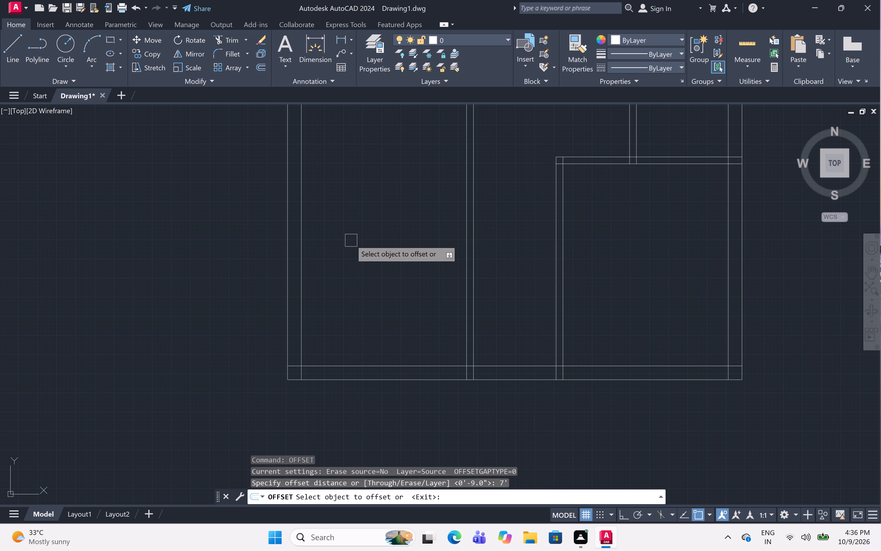
pyautogui.click(331, 365)
pyautogui.click(329, 150)
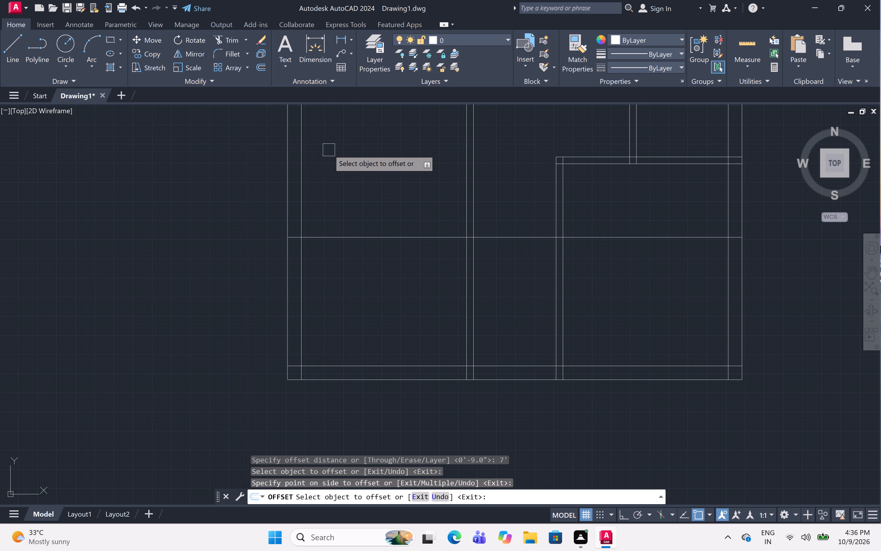
pyautogui.press('space')
# Offset the lower-left room's new top line 4.5" upward to form the partition thickness.
pyautogui.press('space')
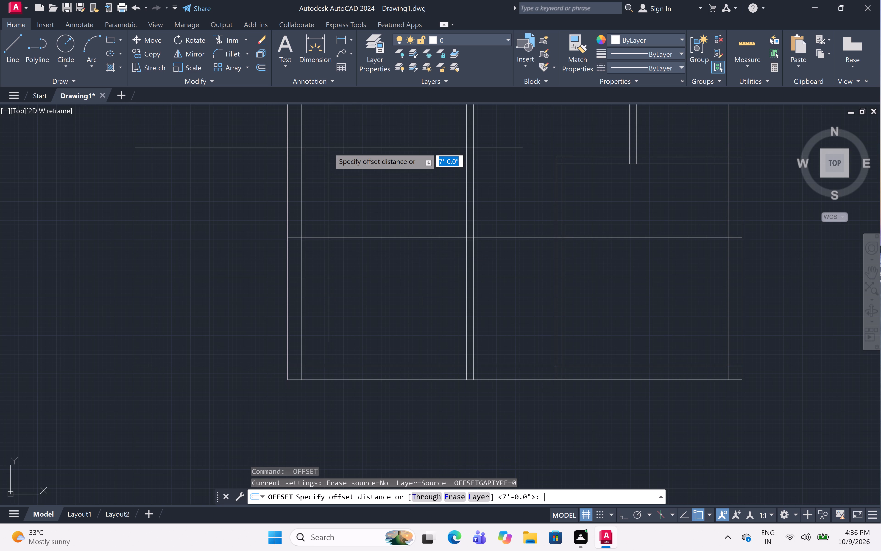
pyautogui.write('4.5')
pyautogui.write('"')
pyautogui.press('space')
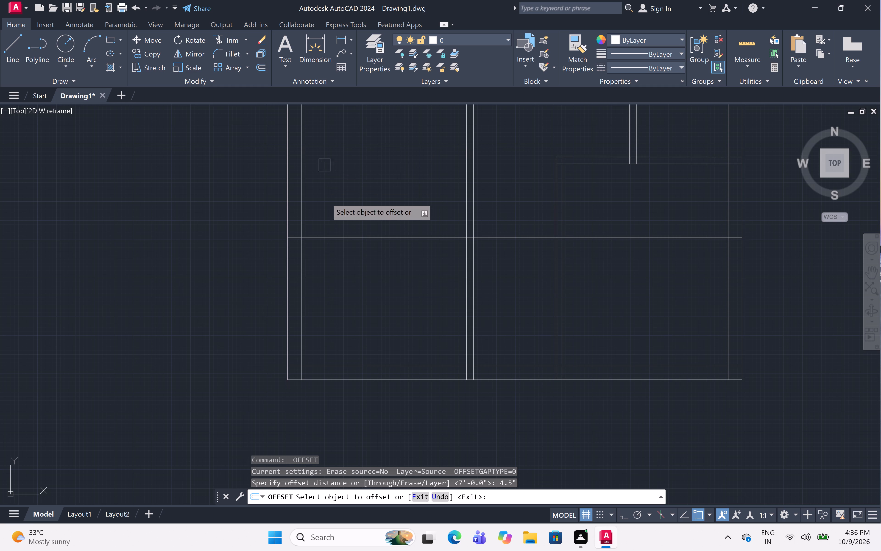
pyautogui.click(352, 236)
pyautogui.click(351, 161)
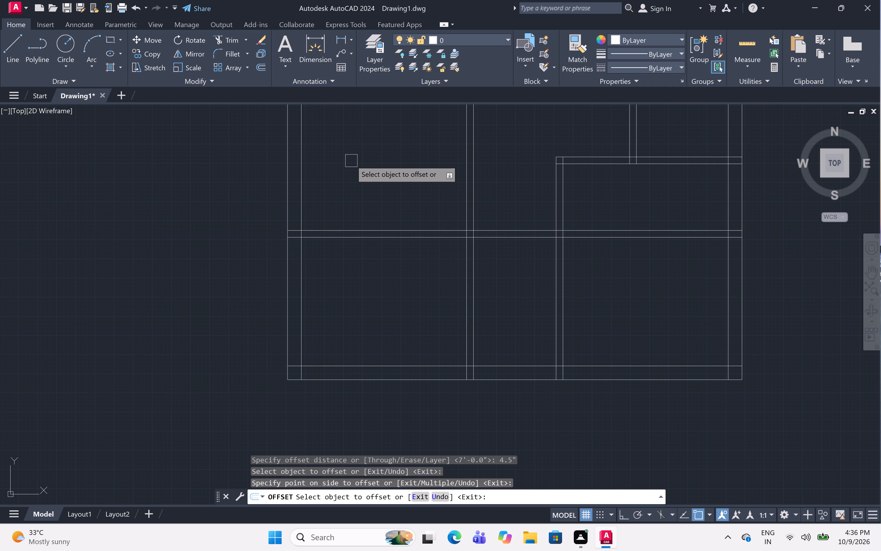
pyautogui.press('Escape')
# Trim the new partition's two lines across the passage, the lower-right room and its side walls, keeping only the lower-left room's part.
pyautogui.write('tr')
pyautogui.press('space')
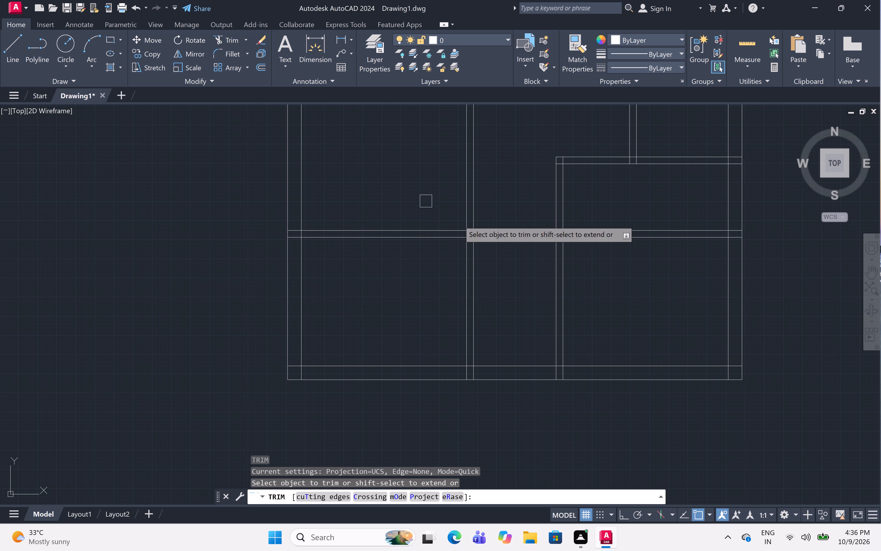
pyautogui.click(492, 249)
pyautogui.click(481, 183)
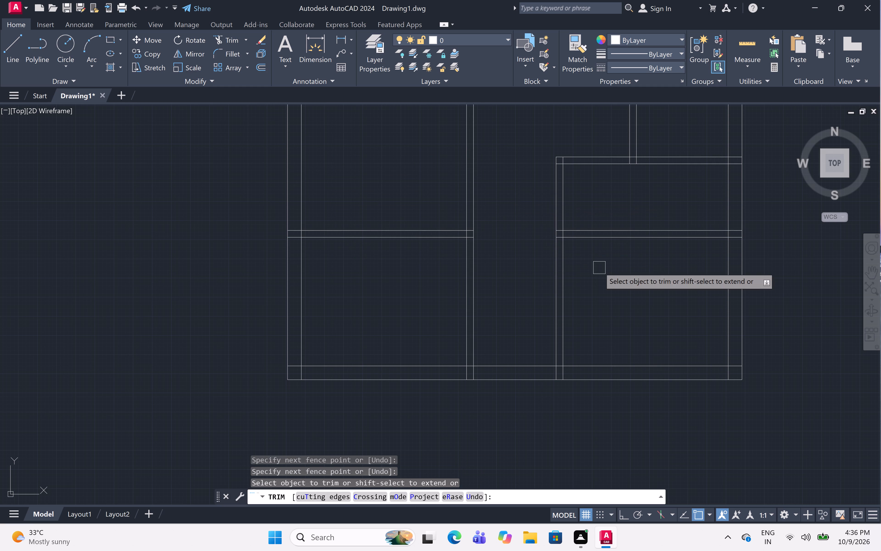
pyautogui.click(600, 264)
pyautogui.click(591, 205)
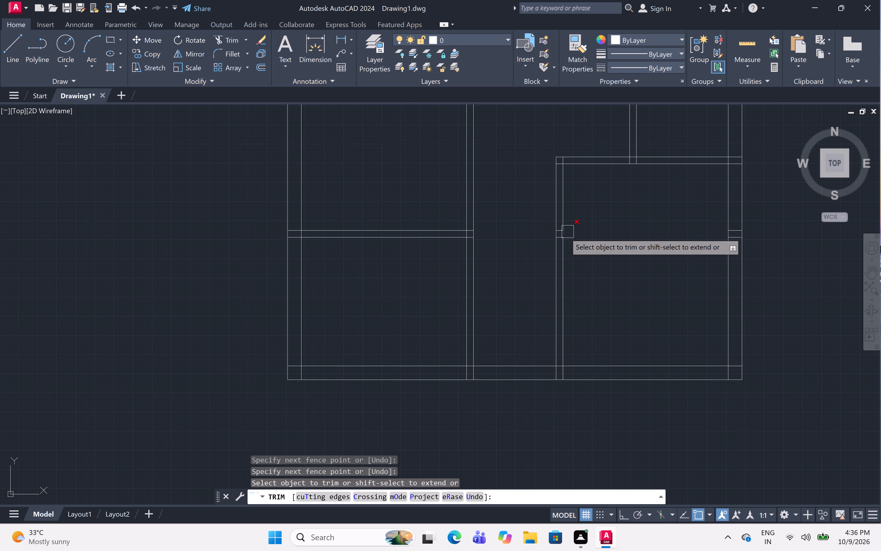
pyautogui.scroll(6, 558, 233)
pyautogui.click(571, 155)
pyautogui.click(592, 318)
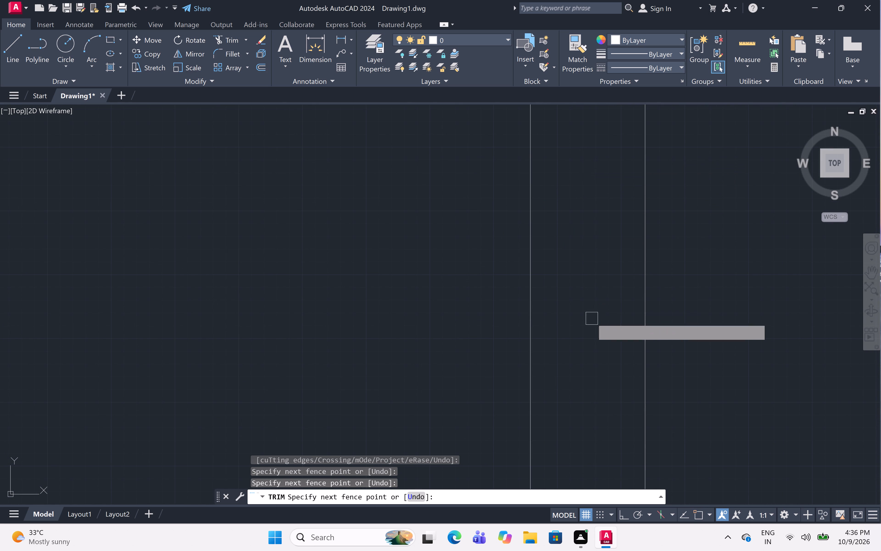
pyautogui.scroll(-7, 550, 231)
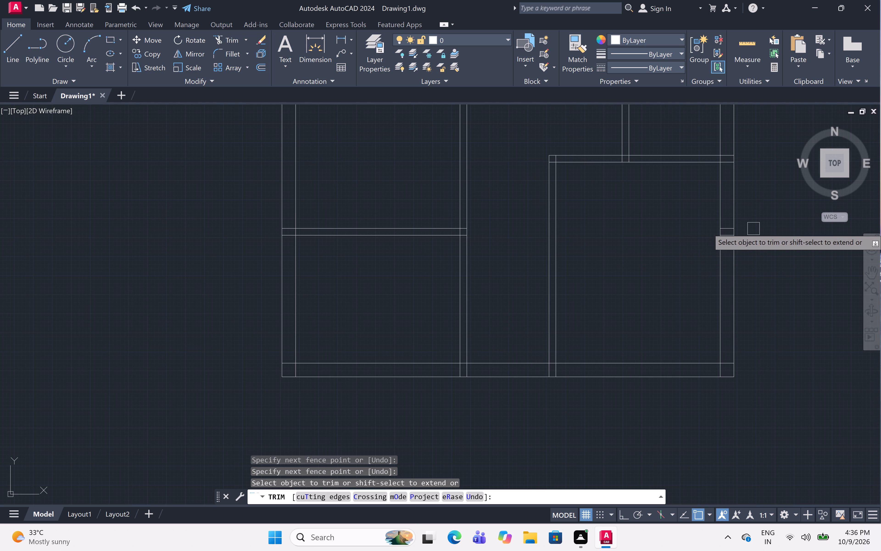
pyautogui.scroll(3, 742, 228)
pyautogui.click(666, 211)
pyautogui.click(676, 290)
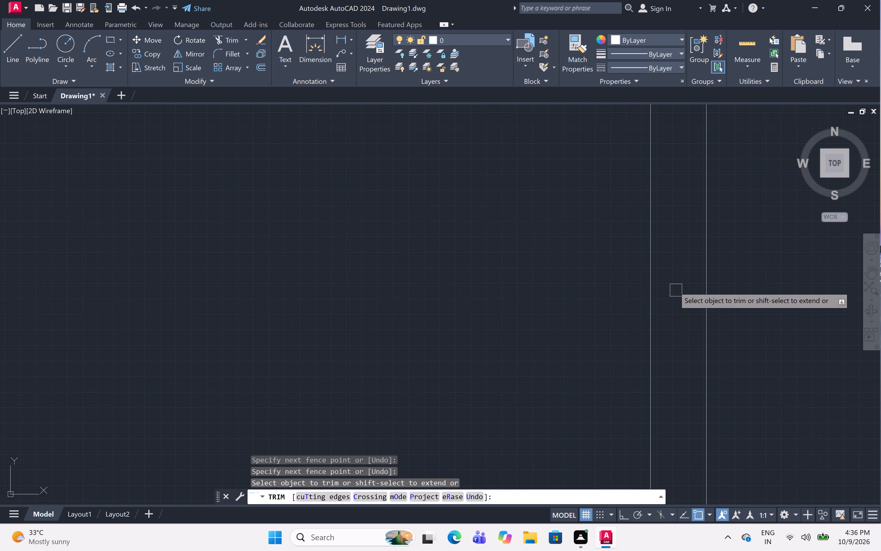
pyautogui.scroll(-6, 667, 217)
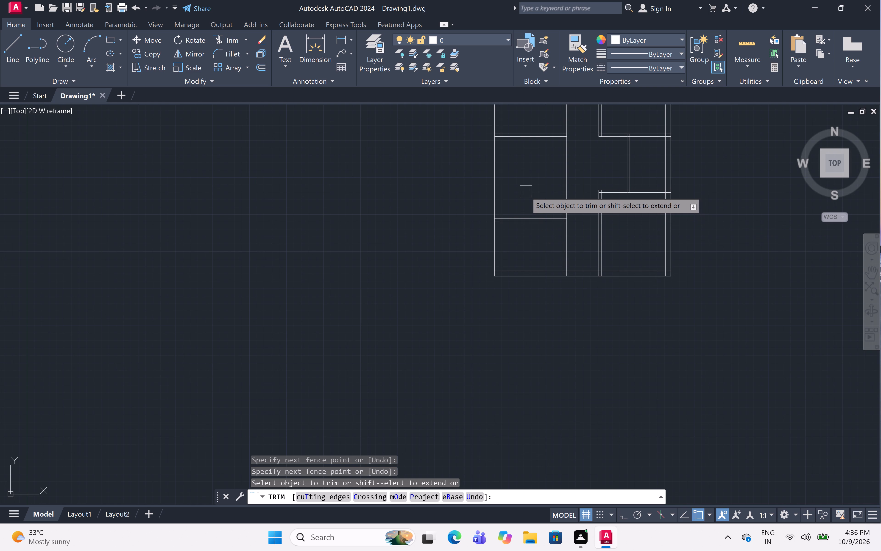
# Trim the left passage partition's vertical lines between the two left-side horizontal partitions to open the middle space to the passage.
pyautogui.click(526, 192)
pyautogui.click(589, 156)
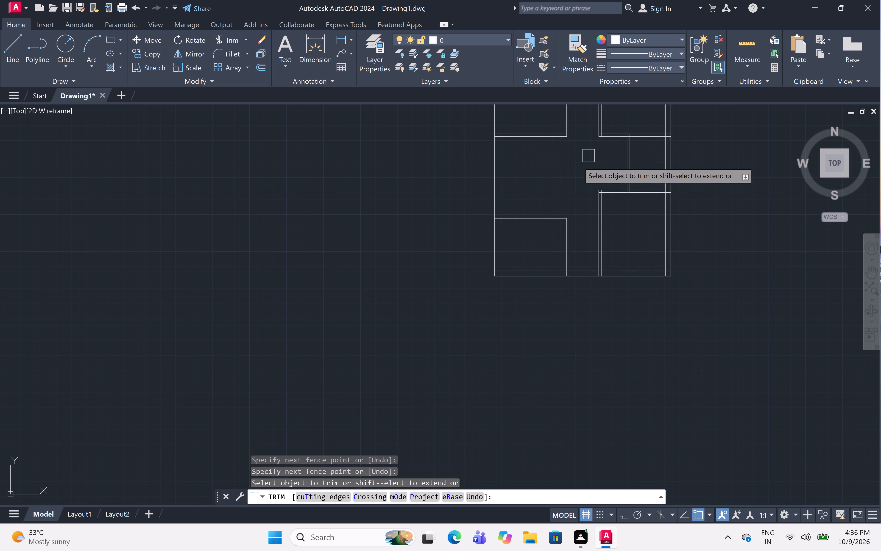
pyautogui.scroll(-1, 544, 183)
pyautogui.moveTo(544, 183); pyautogui.dragTo(482, 240, button='middle')
pyautogui.press('Escape')
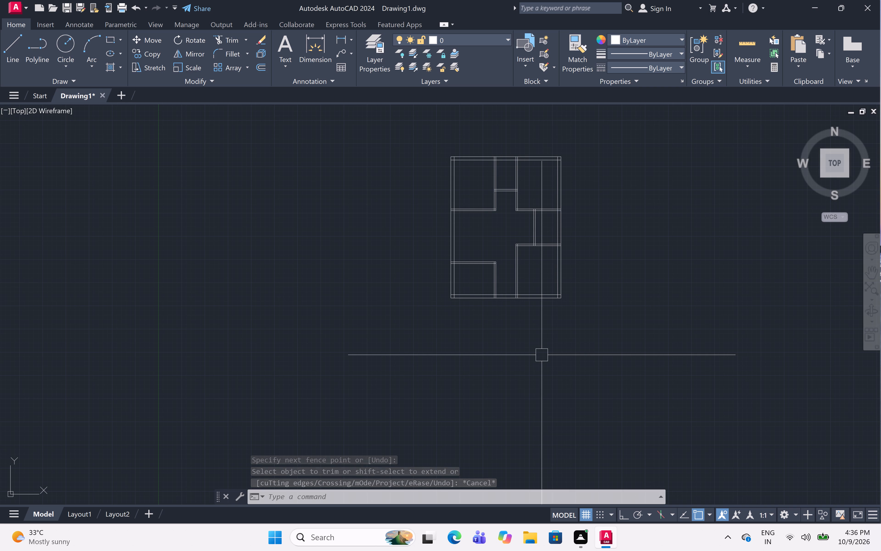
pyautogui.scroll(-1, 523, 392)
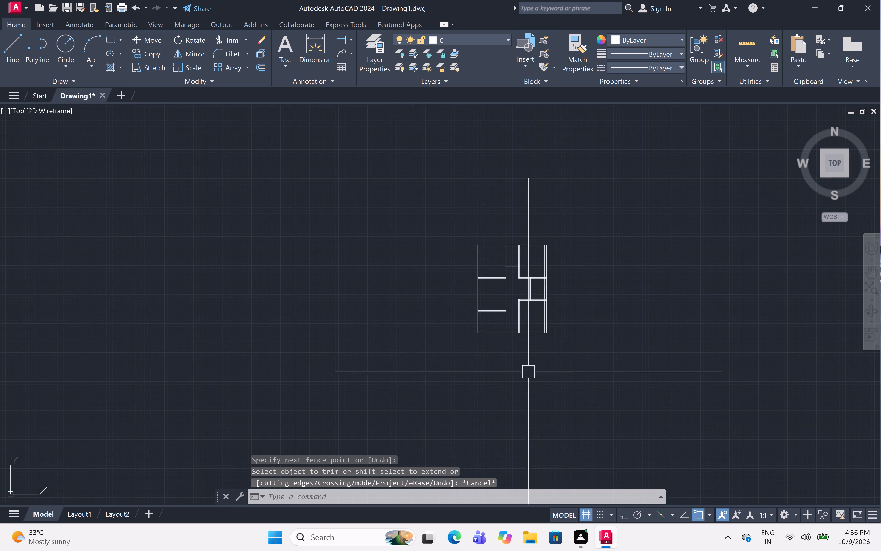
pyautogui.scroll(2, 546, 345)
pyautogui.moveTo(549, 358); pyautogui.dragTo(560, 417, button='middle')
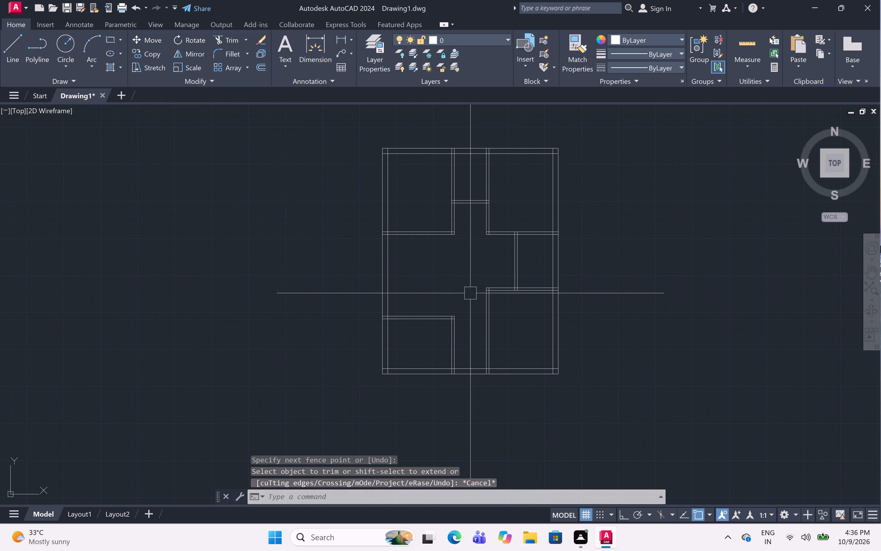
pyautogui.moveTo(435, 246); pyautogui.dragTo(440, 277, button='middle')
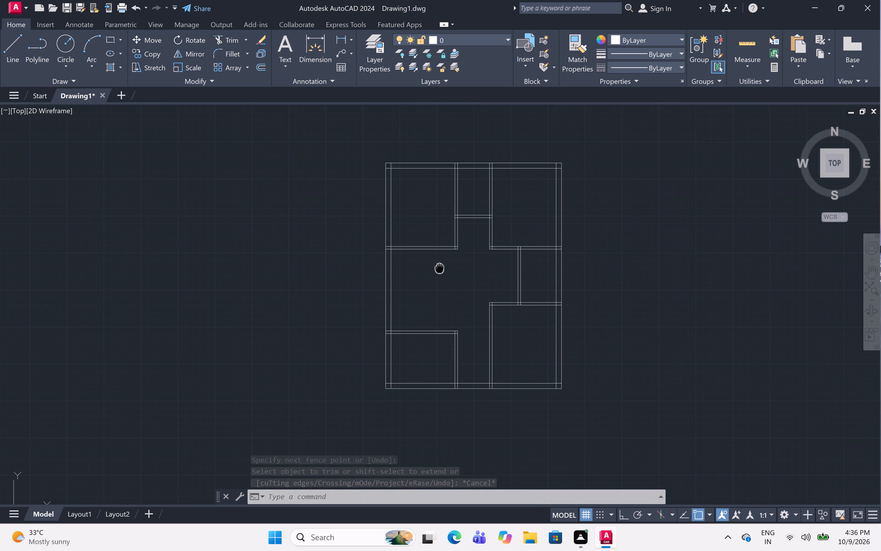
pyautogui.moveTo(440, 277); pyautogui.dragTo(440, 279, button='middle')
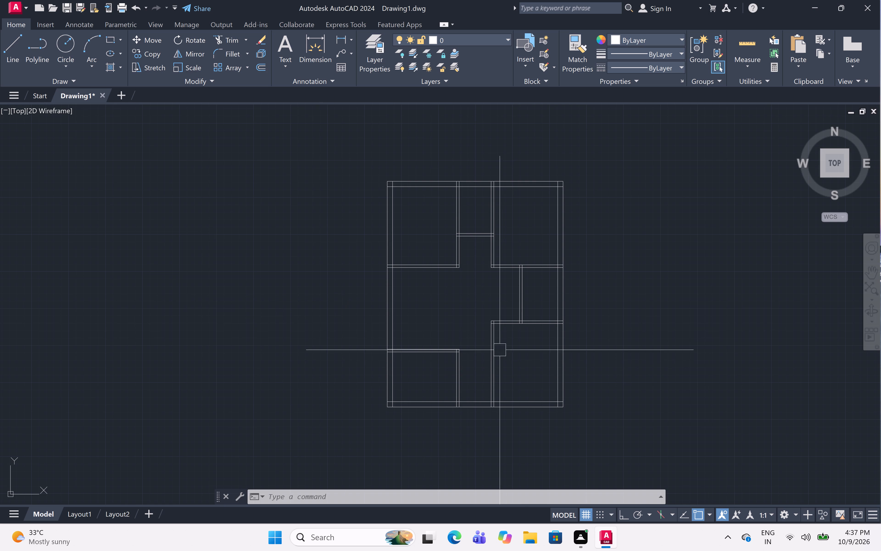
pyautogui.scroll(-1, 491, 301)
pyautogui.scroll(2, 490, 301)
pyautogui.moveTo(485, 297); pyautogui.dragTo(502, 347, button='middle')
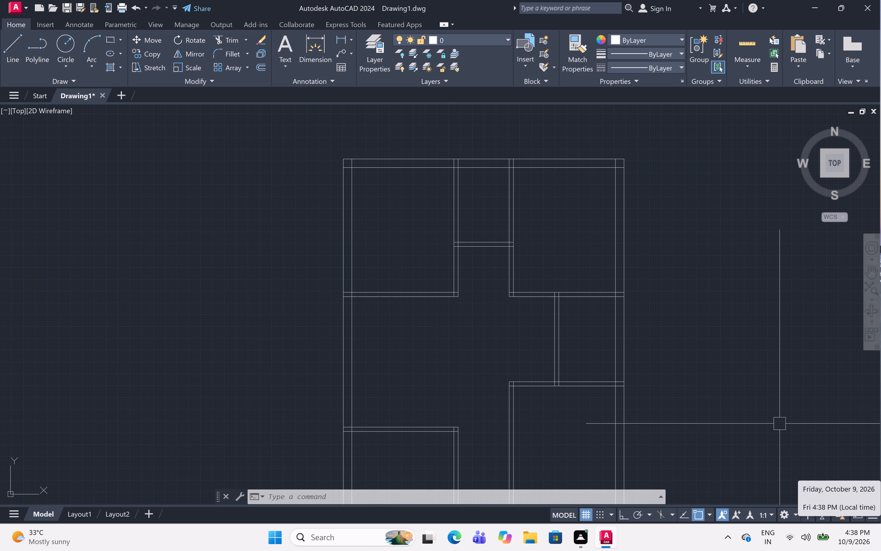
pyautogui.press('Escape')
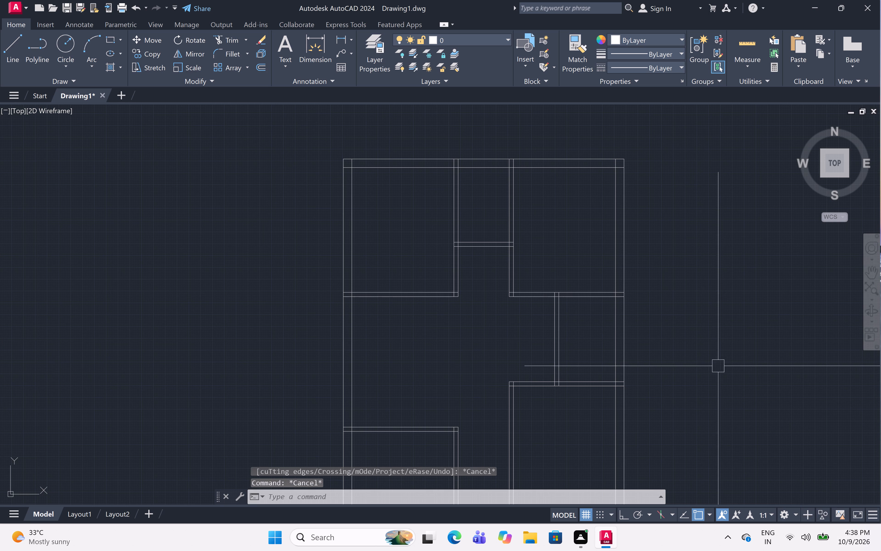
# With ortho on, draw a 9" square column outline in the top outer wall, running left from the left passage partition's right line.
pyautogui.write('l')
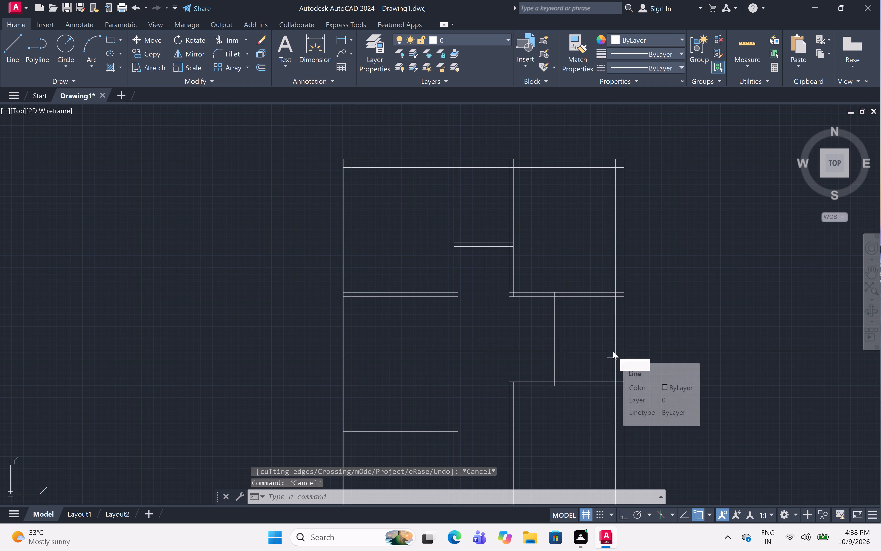
pyautogui.press('space')
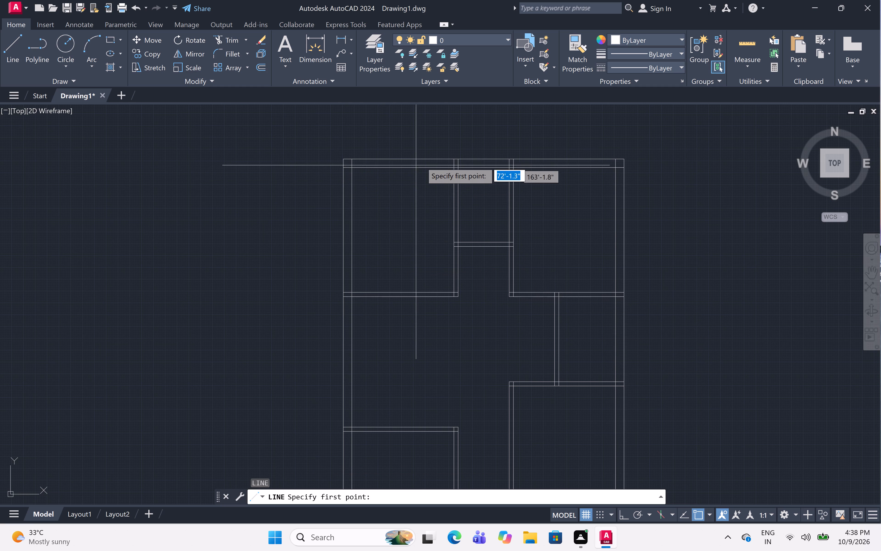
pyautogui.scroll(5, 461, 161)
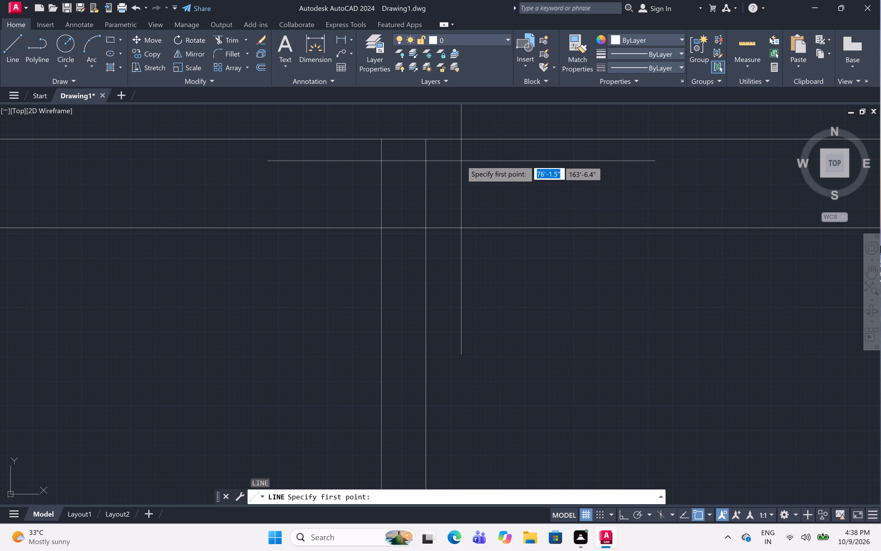
pyautogui.click(427, 138)
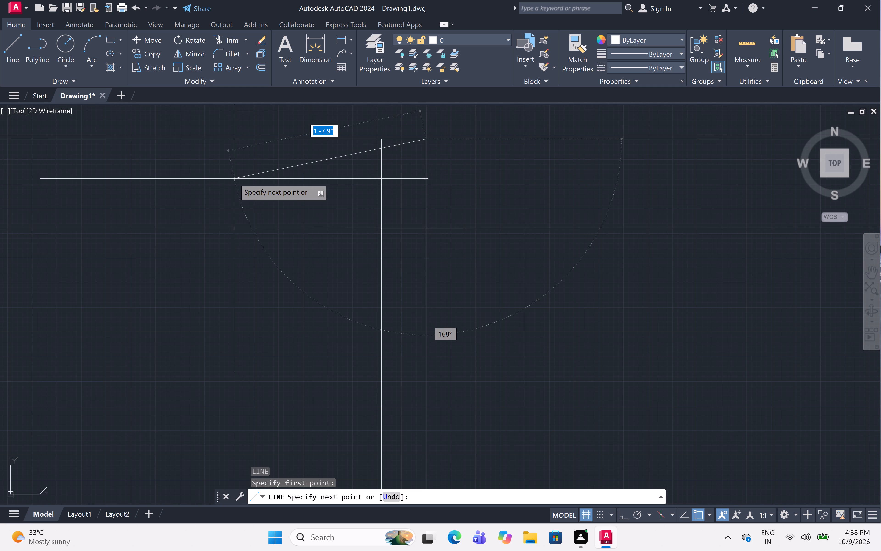
pyautogui.press('F8')
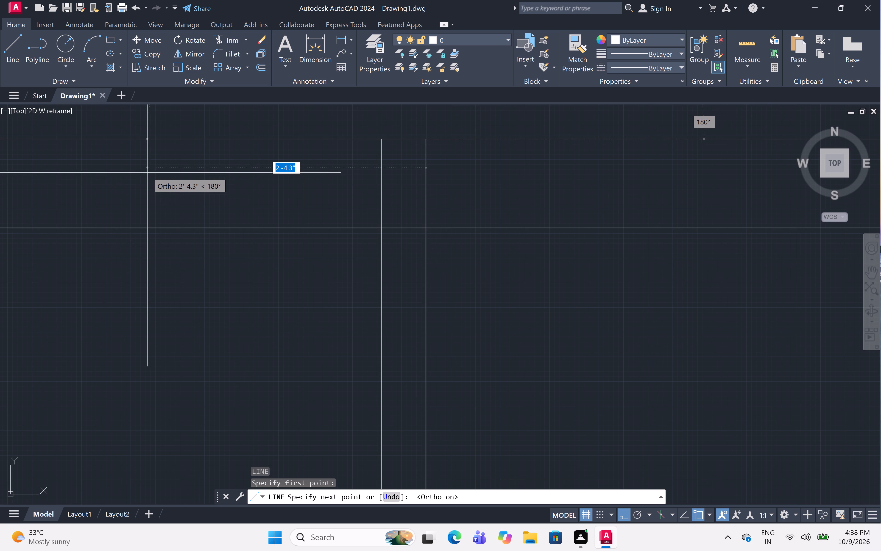
pyautogui.moveTo(132, 208); pyautogui.dragTo(165, 278, button='middle')
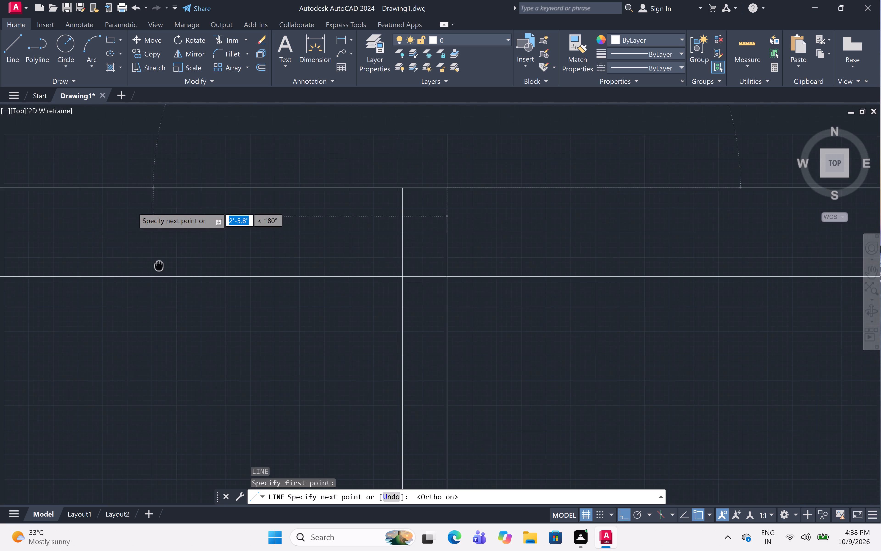
pyautogui.moveTo(165, 278); pyautogui.dragTo(313, 348, button='middle')
pyautogui.scroll(-3, 248, 230)
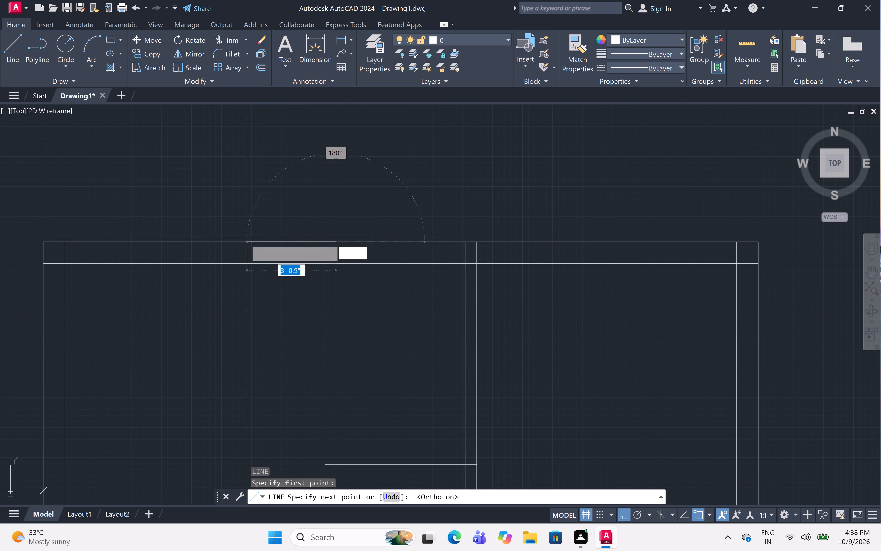
pyautogui.scroll(3, 332, 253)
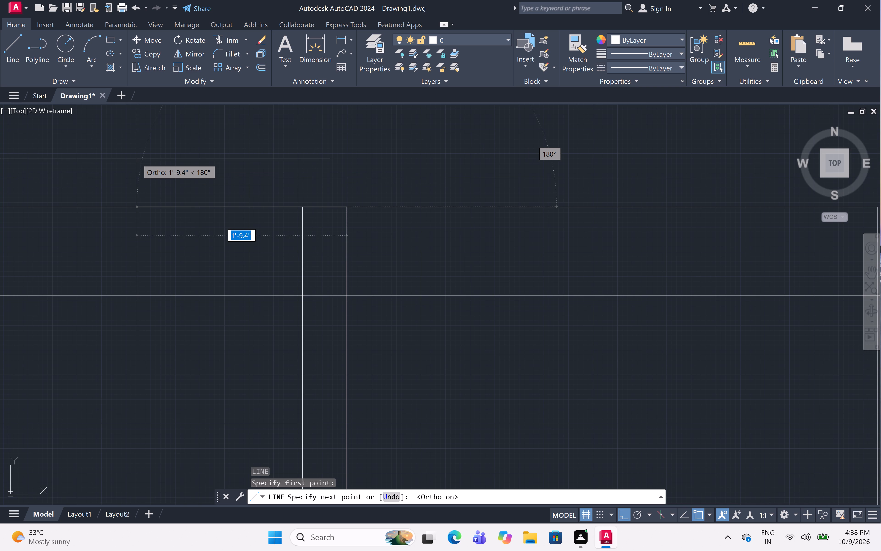
pyautogui.press('9')
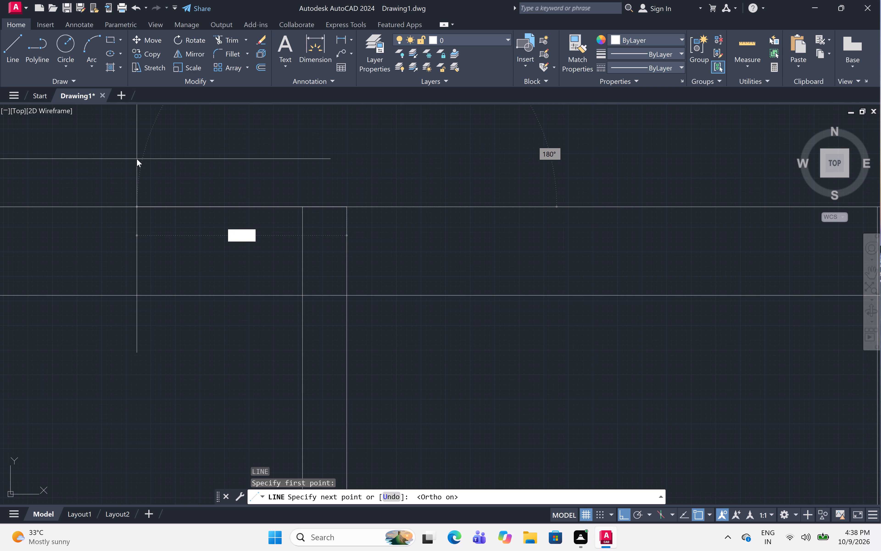
pyautogui.hotkey('shift', '"')
pyautogui.press('space')
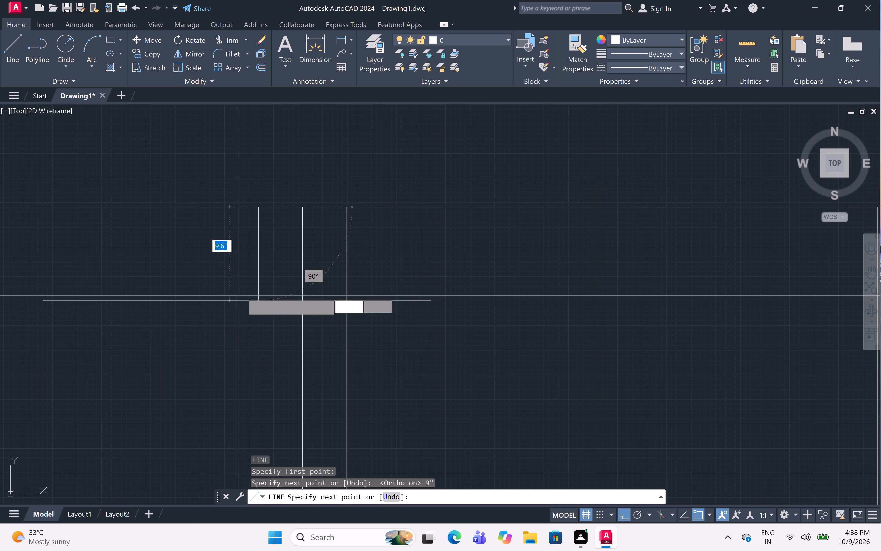
pyautogui.click(256, 295)
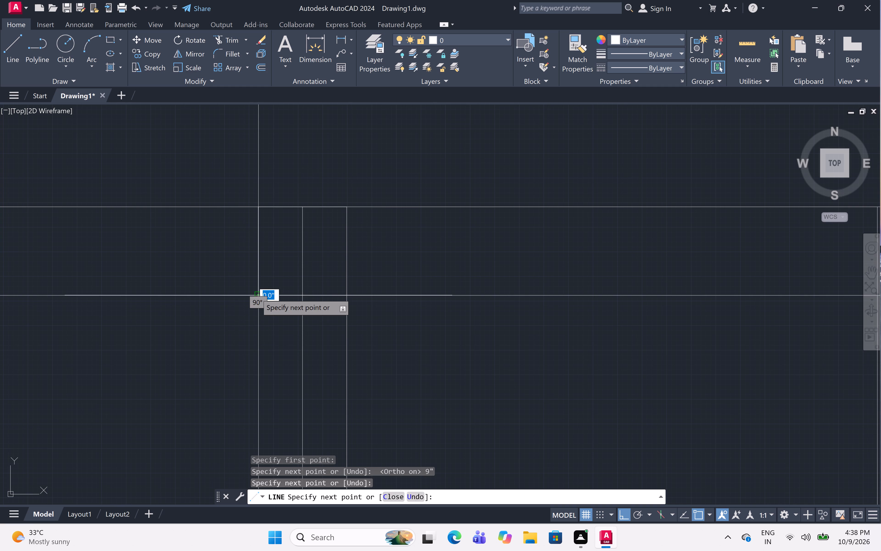
pyautogui.press('Escape')
# Trim the left passage partition's left line where it crosses the new column in the top outer wall.
pyautogui.press('t')
pyautogui.press('r')
pyautogui.press('space')
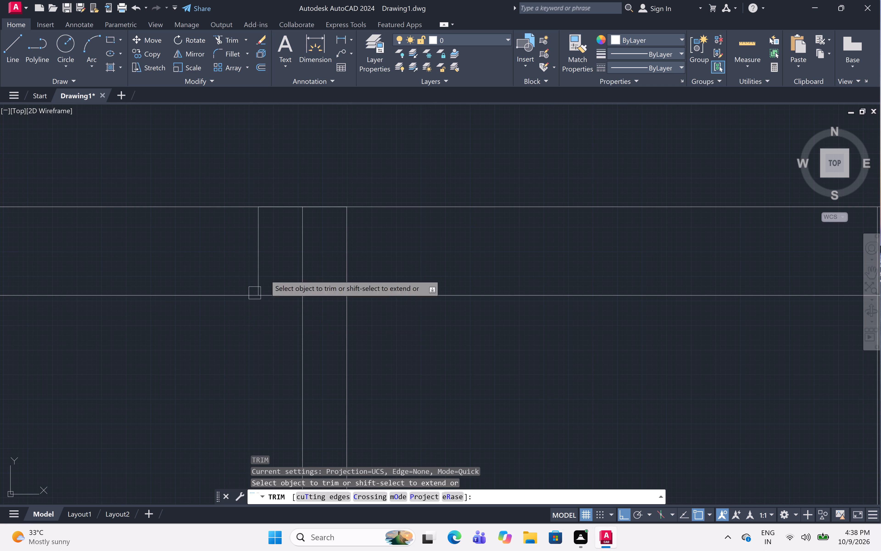
pyautogui.click(304, 261)
pyautogui.scroll(-6, 302, 259)
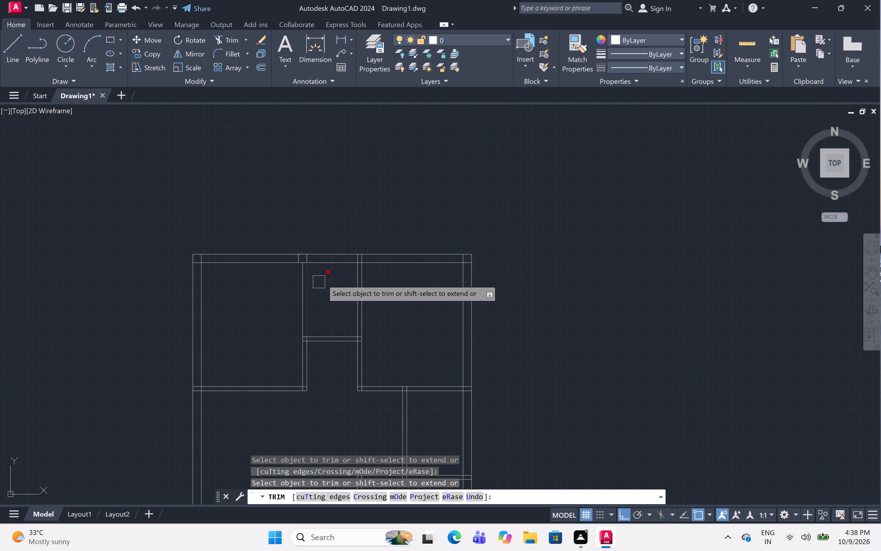
pyautogui.scroll(2, 346, 281)
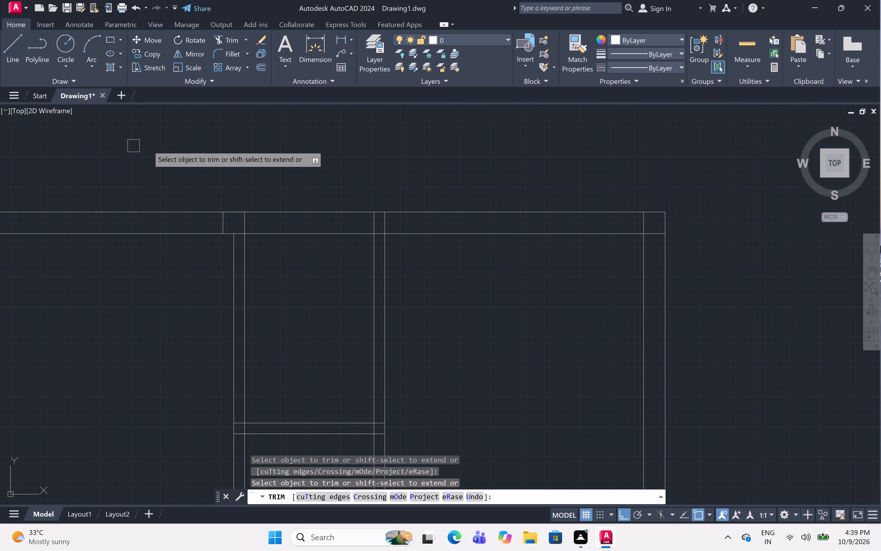
pyautogui.scroll(4, 401, 242)
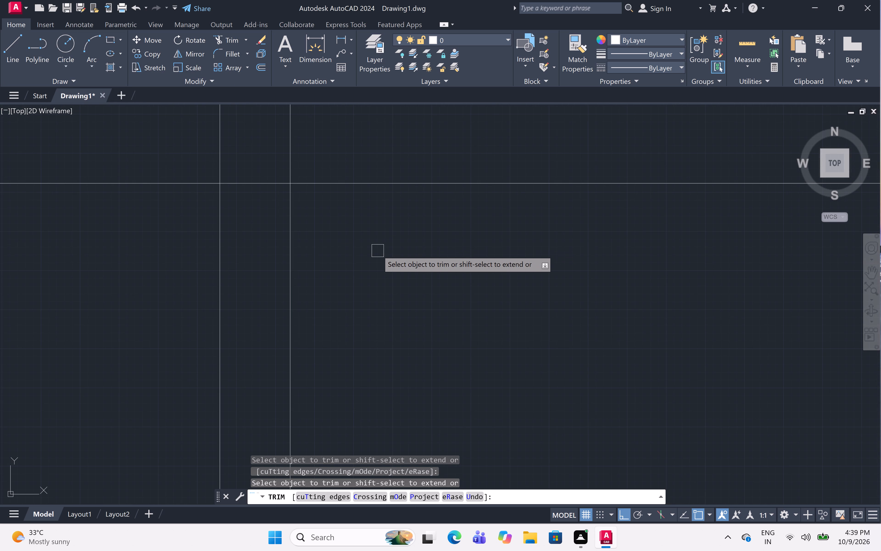
pyautogui.scroll(-1, 377, 251)
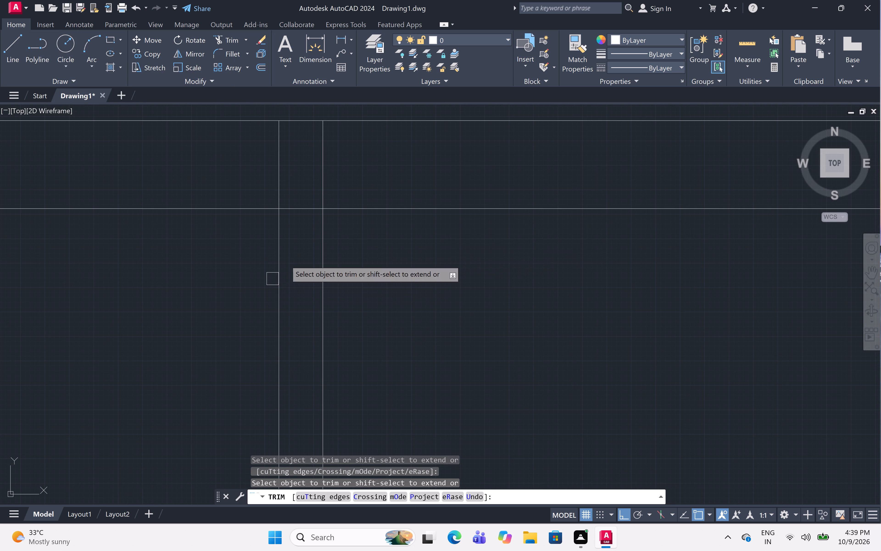
pyautogui.scroll(-1, 279, 242)
pyautogui.scroll(1, 331, 155)
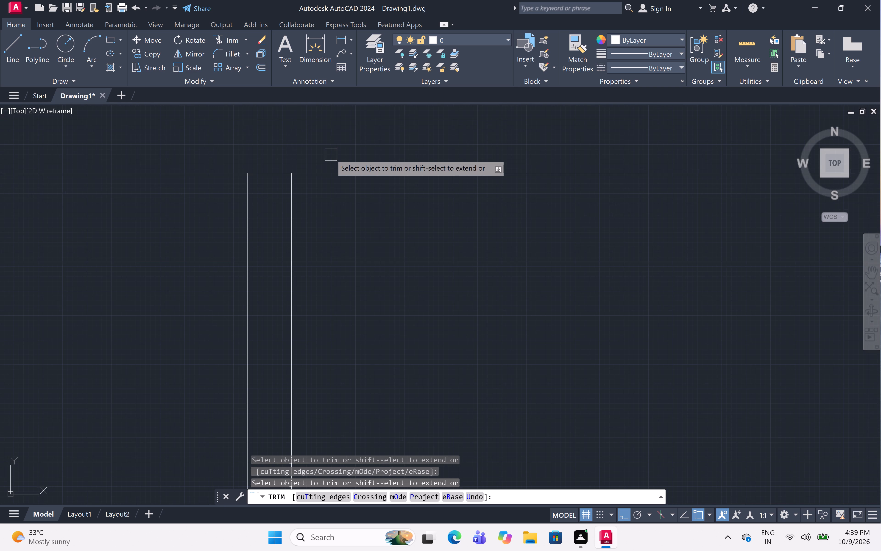
pyautogui.press('Escape')
# Draw a 9" column outline in the top outer wall, running right from the right passage partition's left line and down to the inner wall line.
pyautogui.write('l')
pyautogui.press('space')
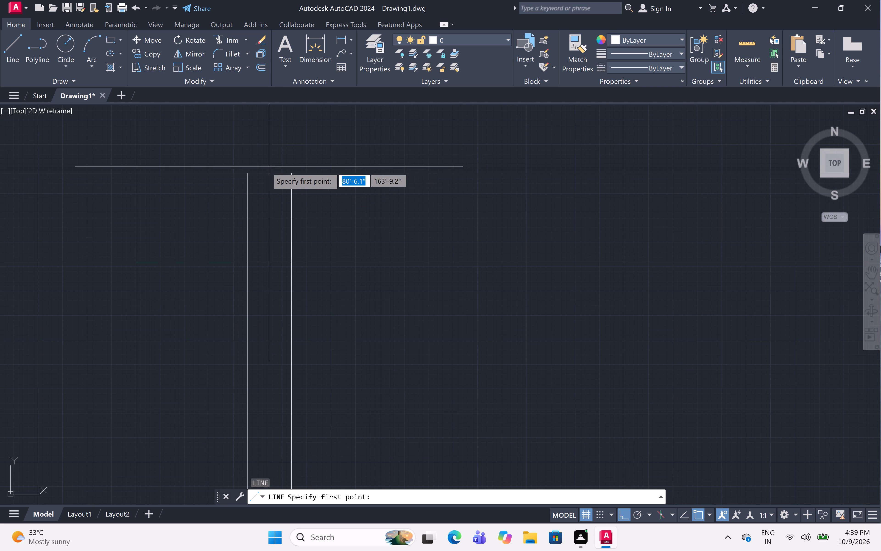
pyautogui.click(250, 169)
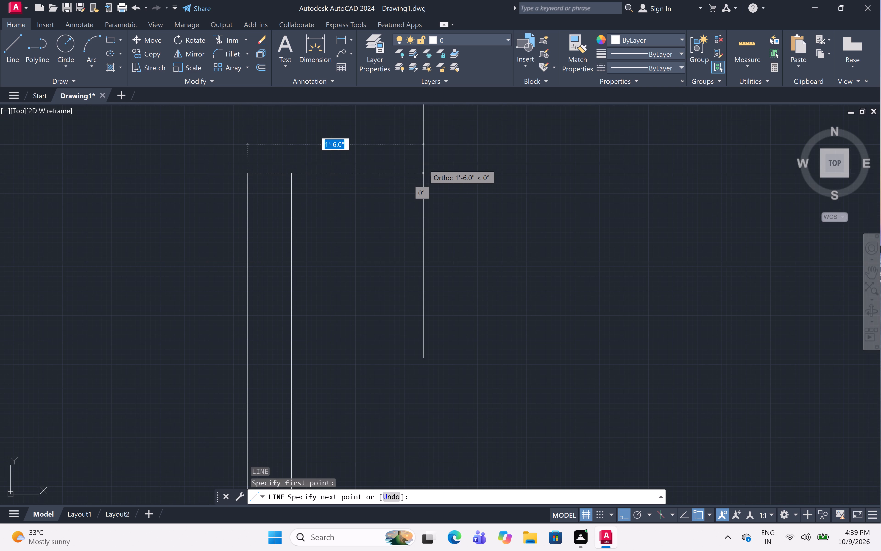
pyautogui.press('9')
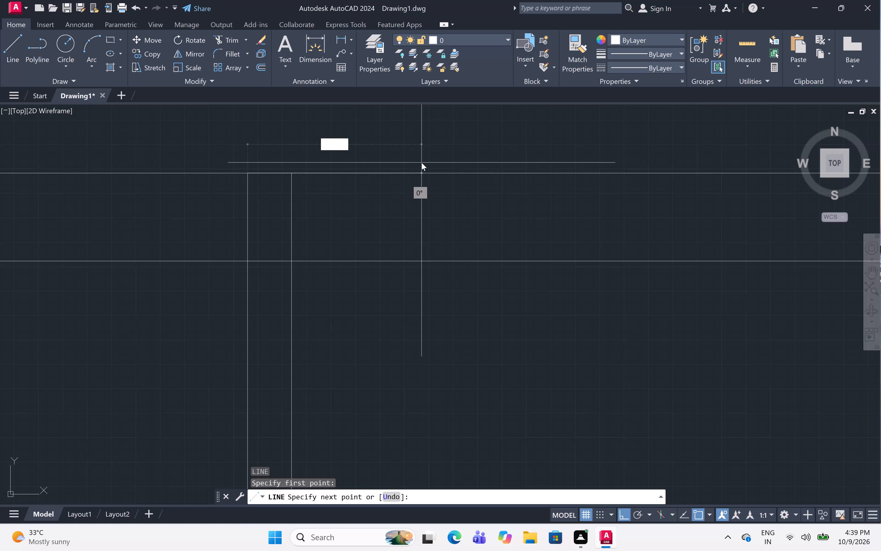
pyautogui.hotkey('shift', '"')
pyautogui.press('space')
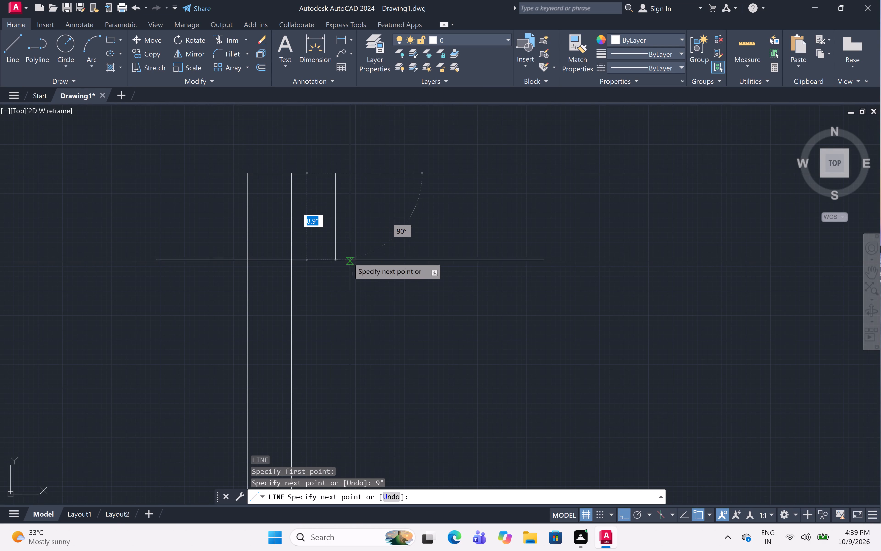
pyautogui.click(335, 258)
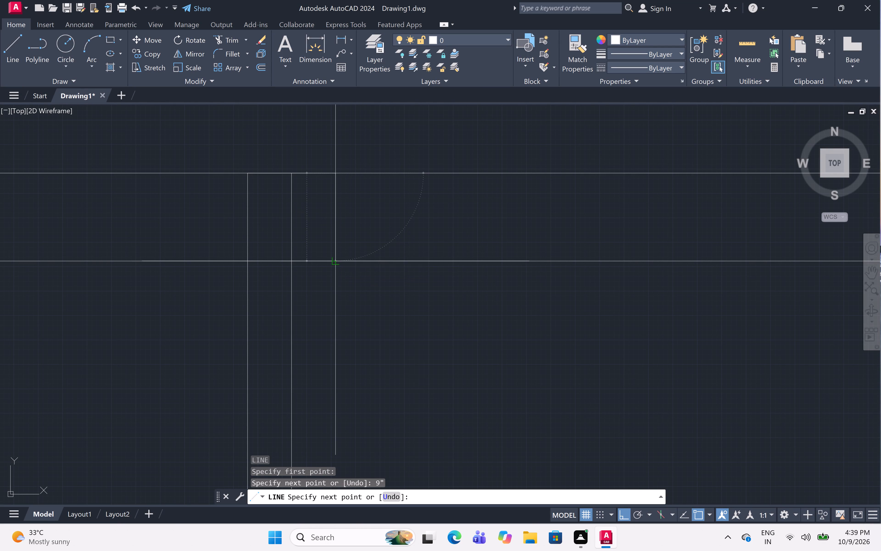
pyautogui.press('Escape')
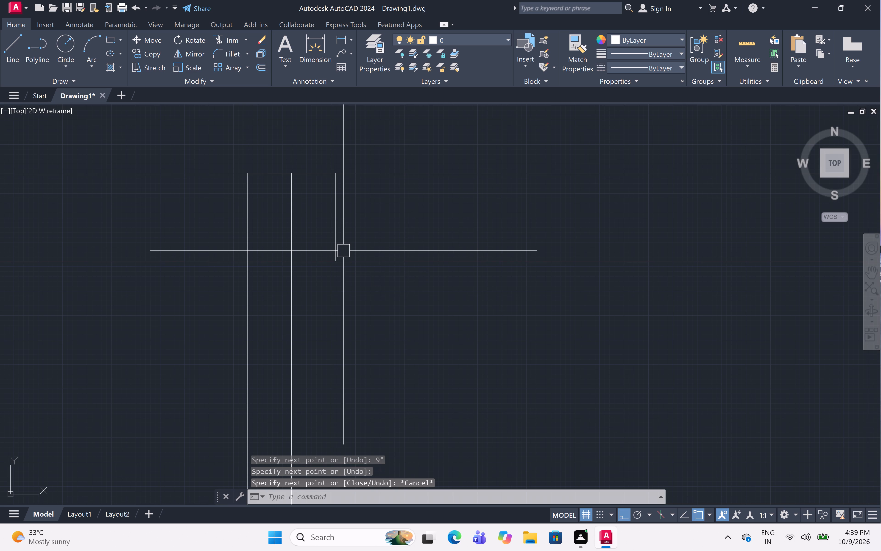
# Trim the right passage partition's right line where it crosses the new column in the top outer wall.
pyautogui.write('tr')
pyautogui.press('space')
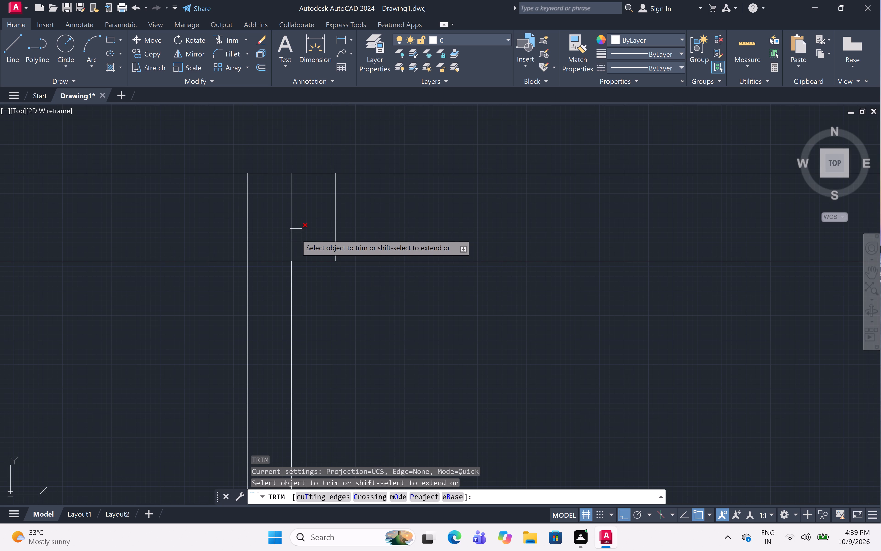
pyautogui.click(296, 232)
pyautogui.scroll(-5, 296, 230)
pyautogui.moveTo(337, 248); pyautogui.dragTo(337, 247, button='middle')
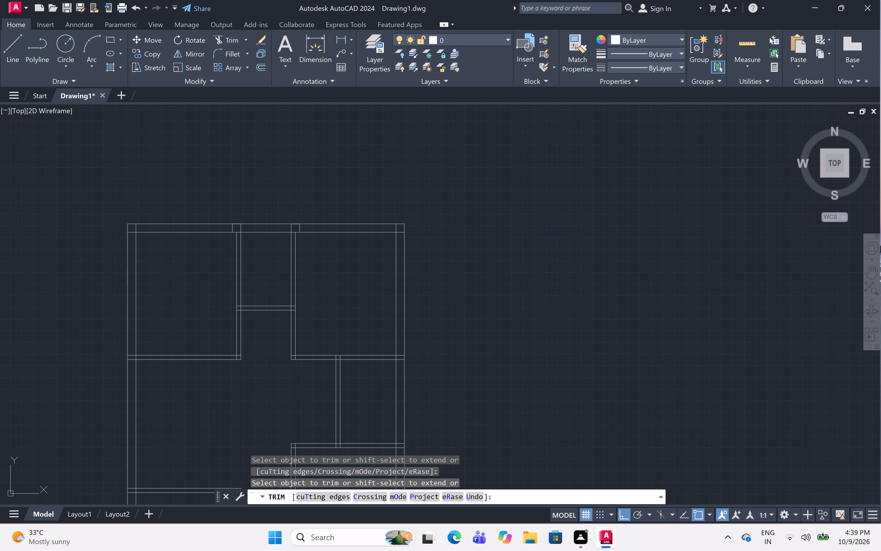
pyautogui.moveTo(337, 247); pyautogui.dragTo(420, 188, button='middle')
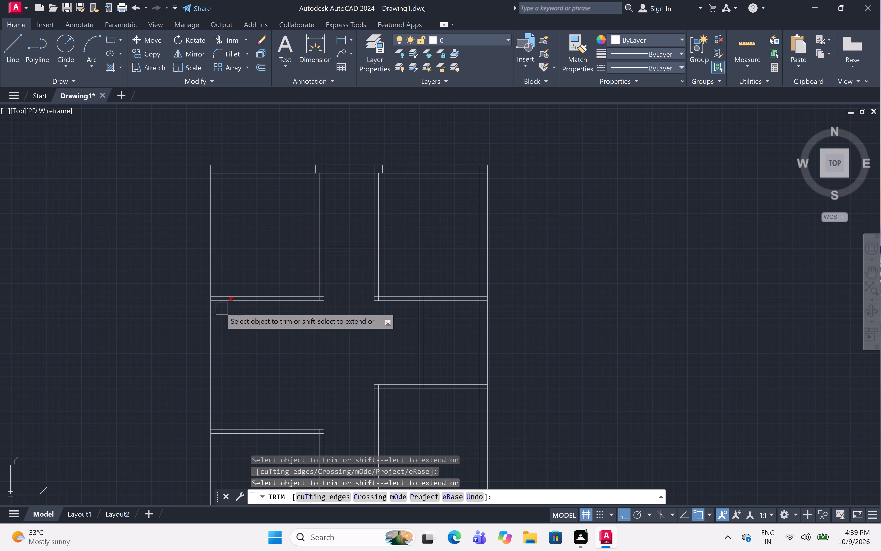
pyautogui.scroll(5, 210, 293)
pyautogui.press('Escape')
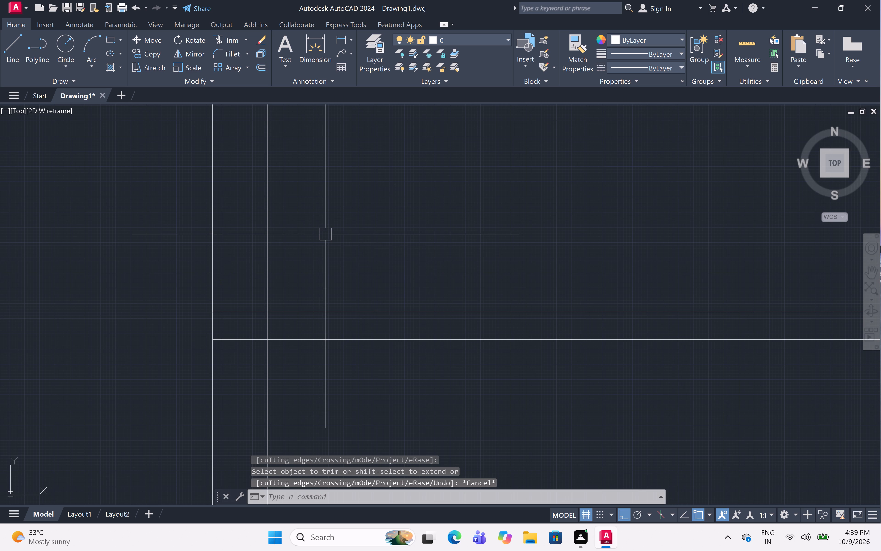
# Draw a 9" column outline in the left outer wall, running up from the upper-left room's bottom partition line and across to the inner wall line.
pyautogui.press('l')
pyautogui.press('space')
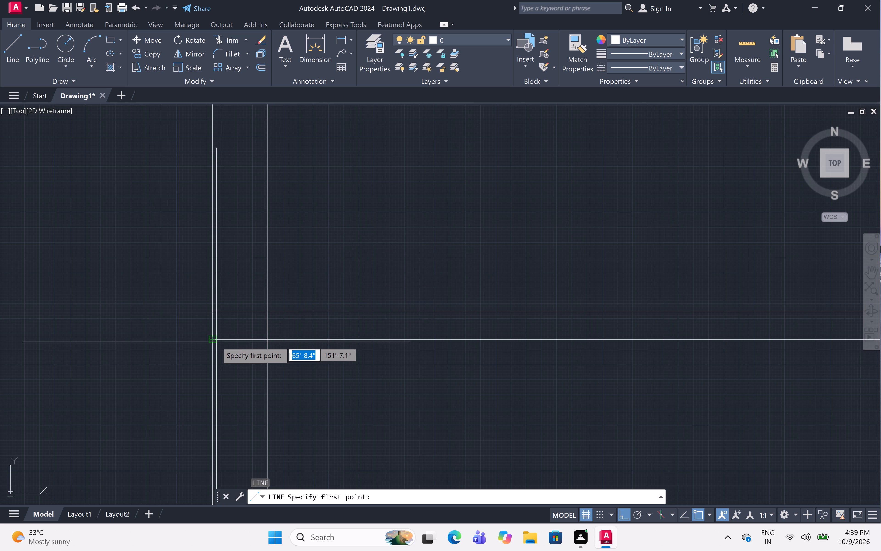
pyautogui.click(212, 334)
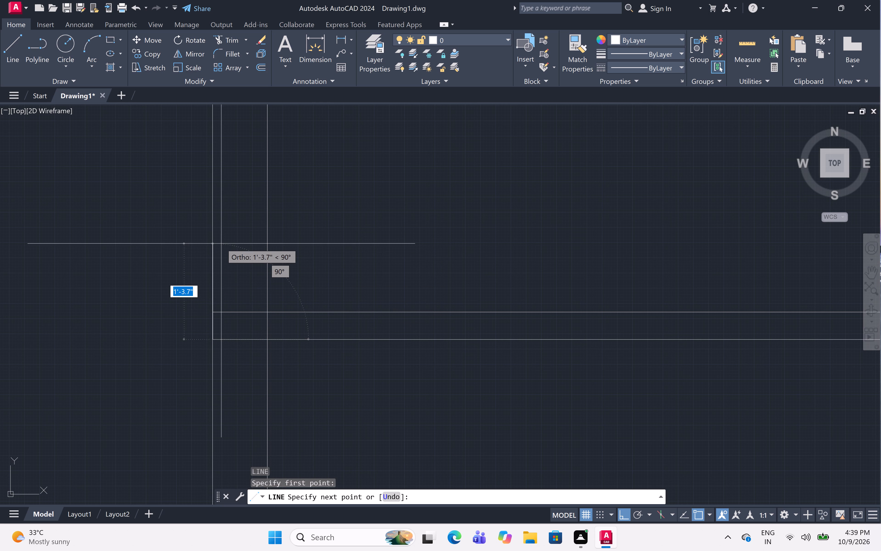
pyautogui.write('9"')
pyautogui.press('space')
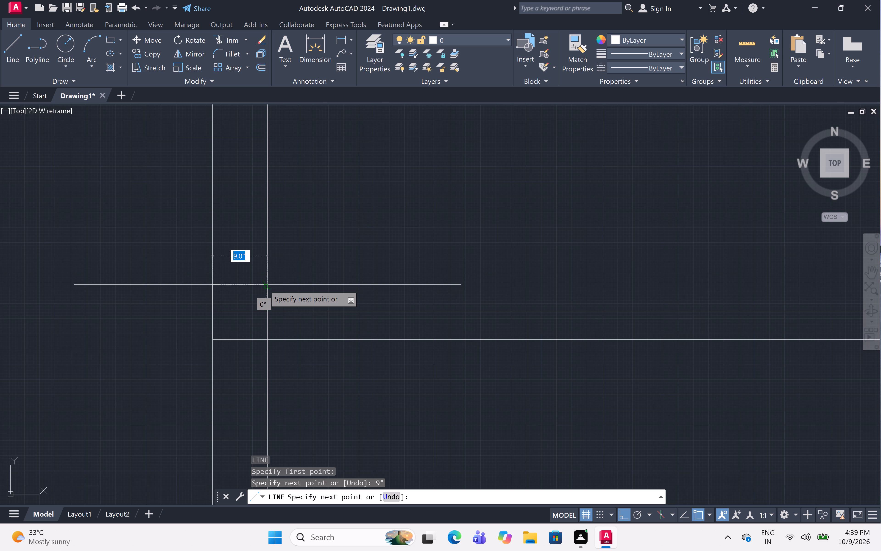
pyautogui.click(264, 283)
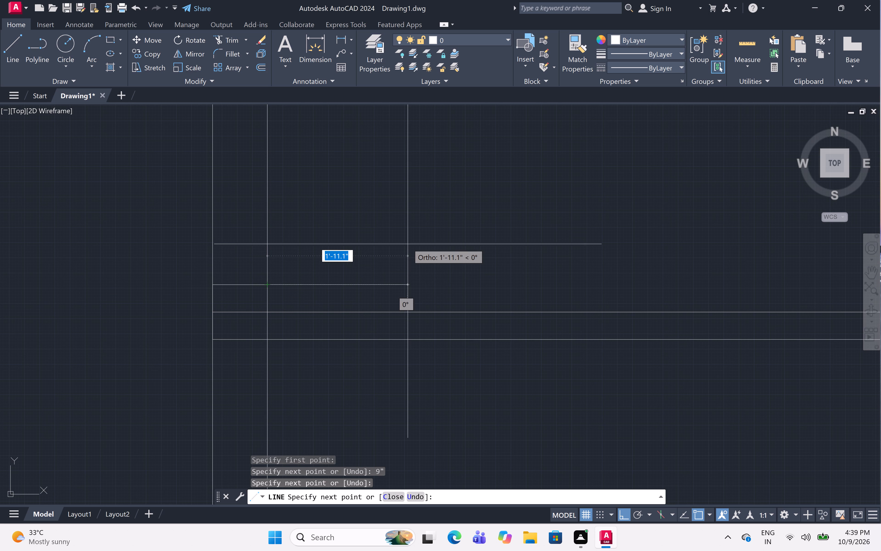
pyautogui.press('Escape')
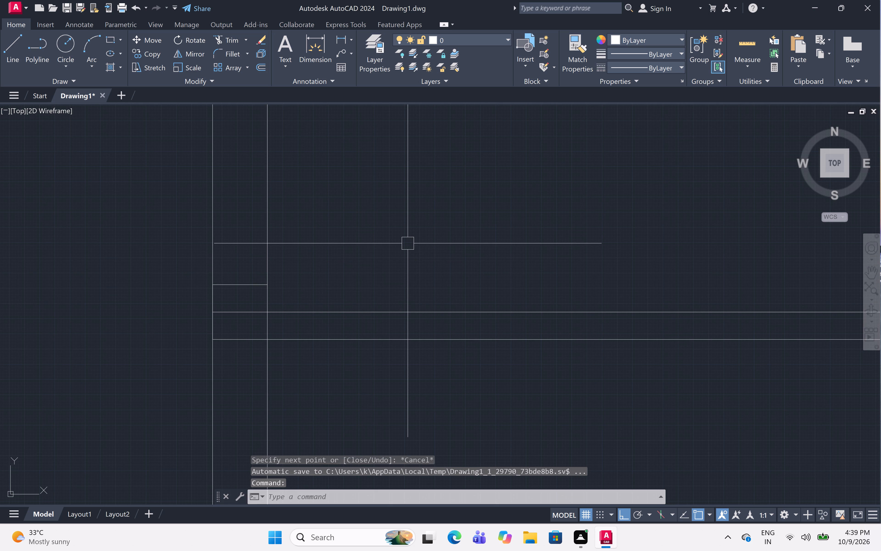
# Trim the upper-left room's bottom partition upper line where it crosses the new column in the left outer wall.
pyautogui.press('t')
pyautogui.write('r')
pyautogui.press('space')
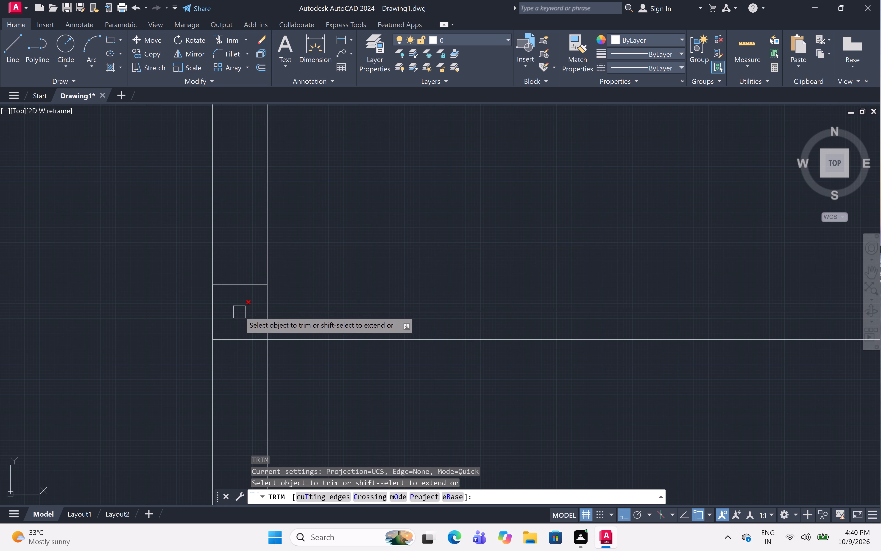
pyautogui.click(238, 309)
pyautogui.scroll(-4, 241, 276)
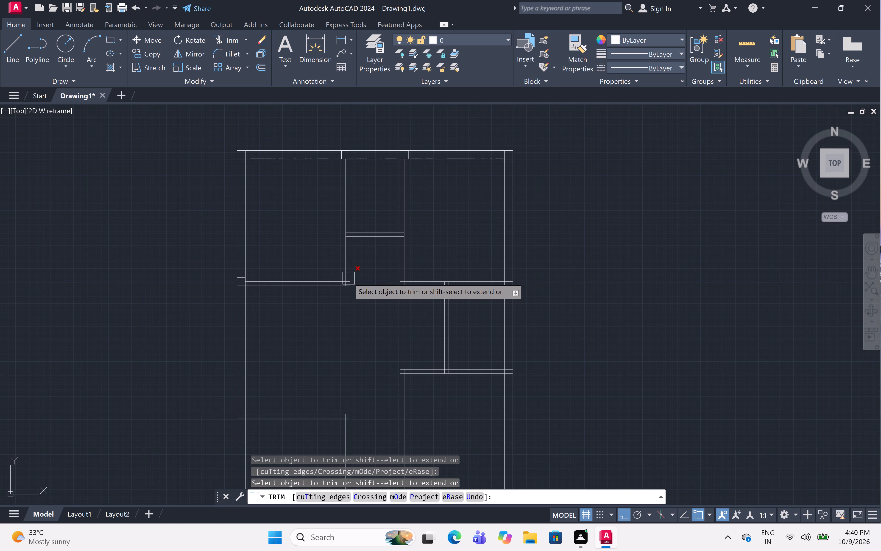
pyautogui.scroll(5, 347, 276)
pyautogui.press('Escape')
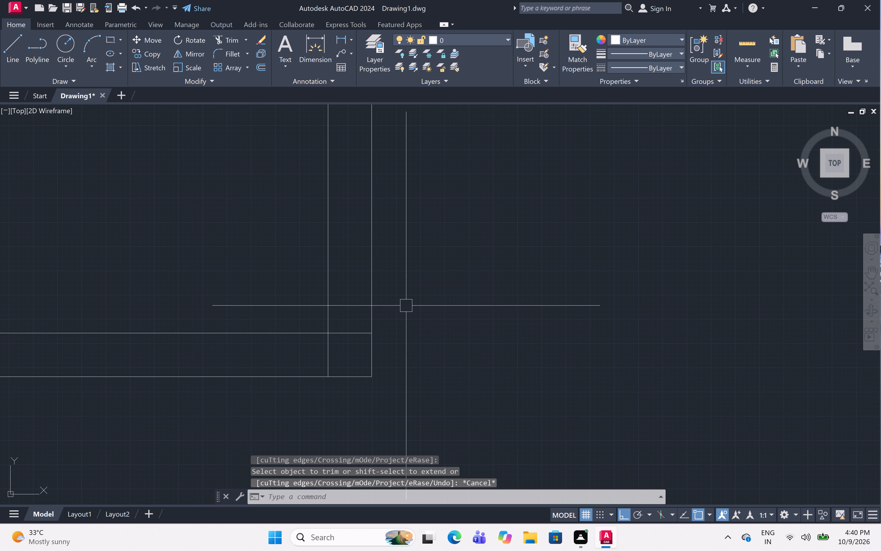
# Draw a 9" x 9" column outline from the upper-left room's lower-right outer partition corner, running up, left and down to the partition's bottom line.
pyautogui.write('l')
pyautogui.press('space')
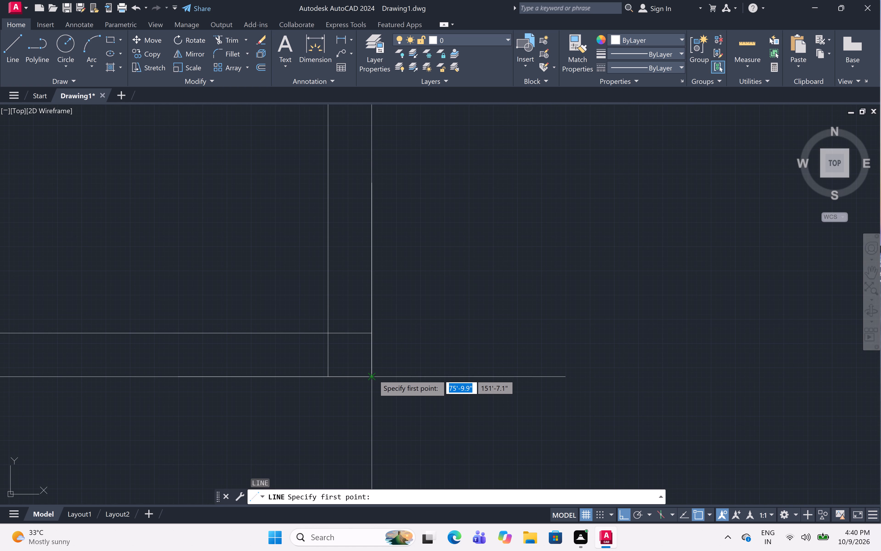
pyautogui.click(373, 374)
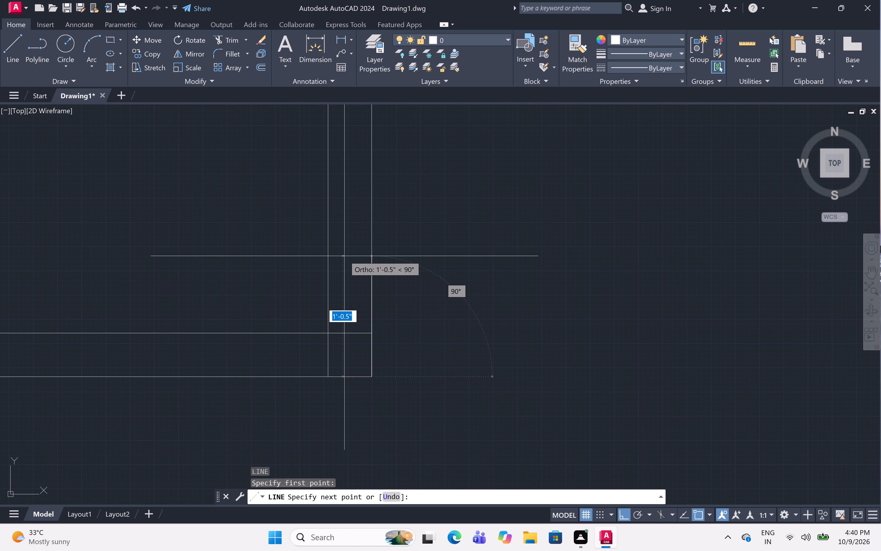
pyautogui.press('9')
pyautogui.hotkey('shift', '"')
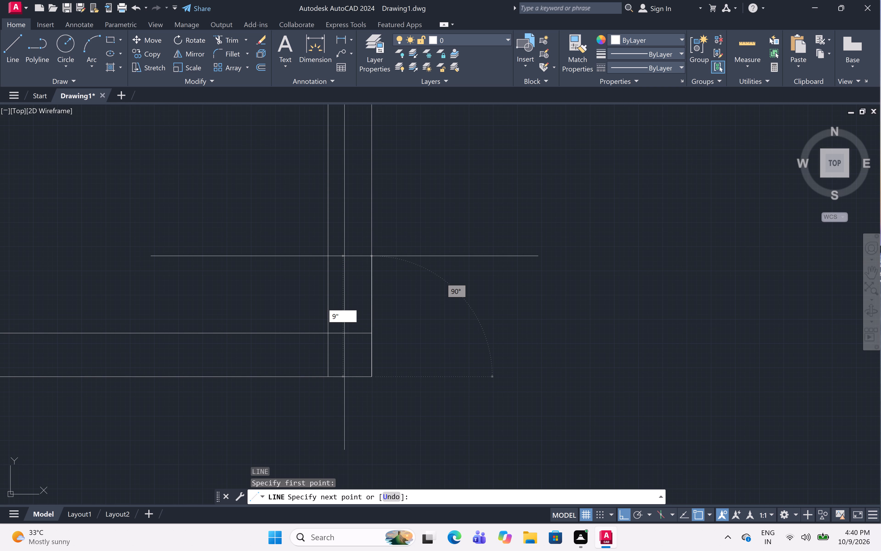
pyautogui.press('space')
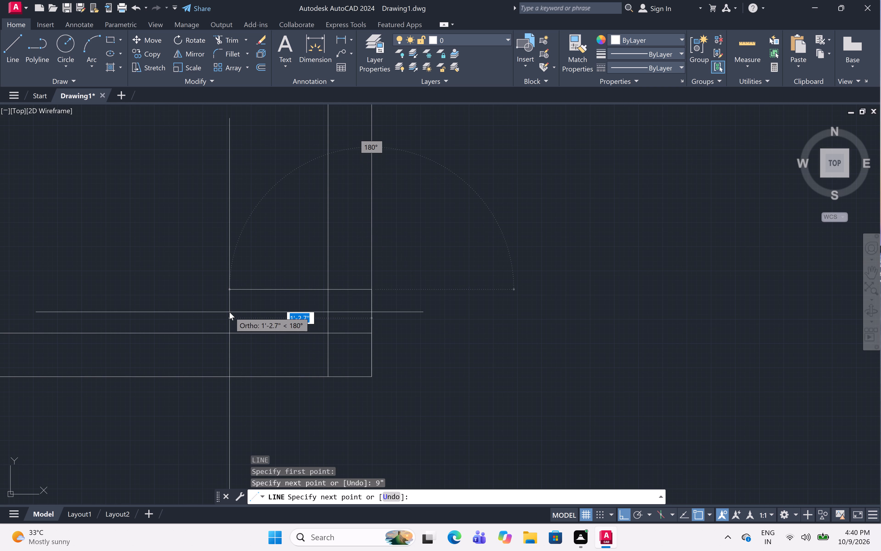
pyautogui.press('9')
pyautogui.write('"')
pyautogui.press('space')
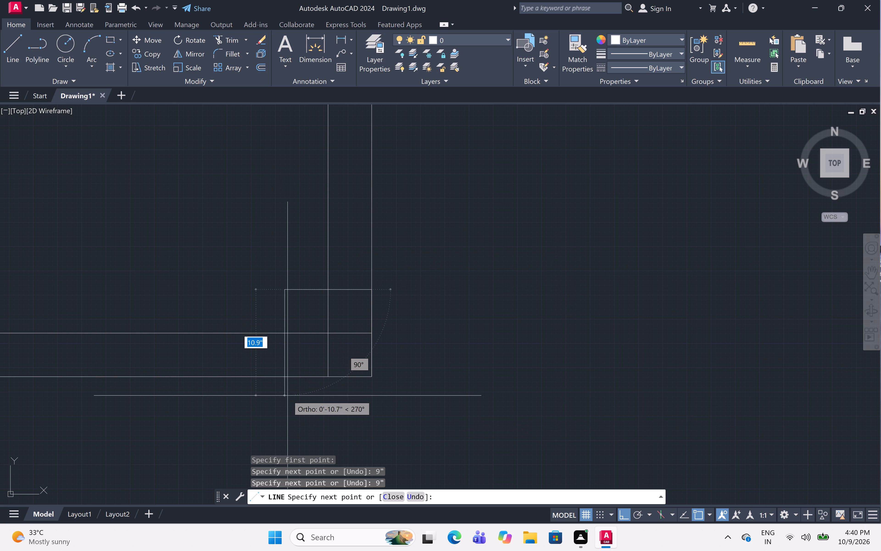
pyautogui.click(282, 375)
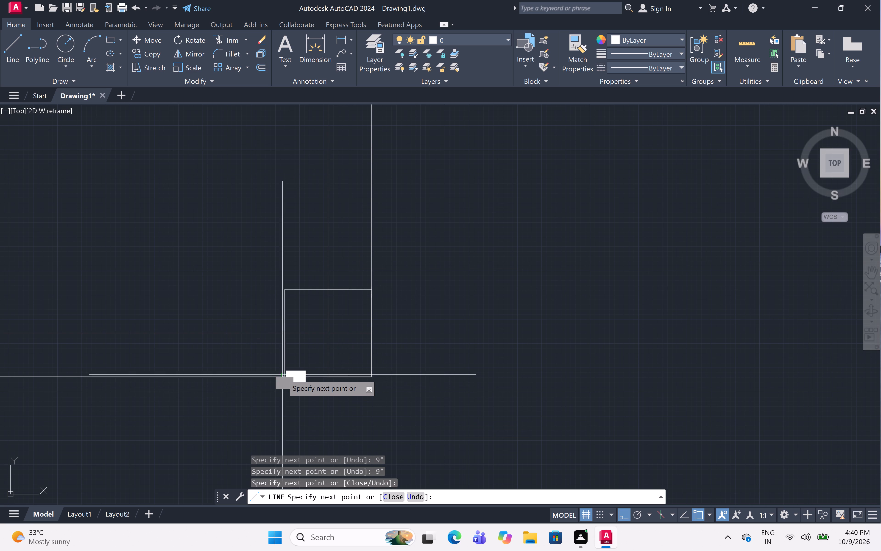
pyautogui.press('Escape')
# Trim the partition lines crossing inside the new column at the upper-left room's lower-right corner.
pyautogui.write('tr')
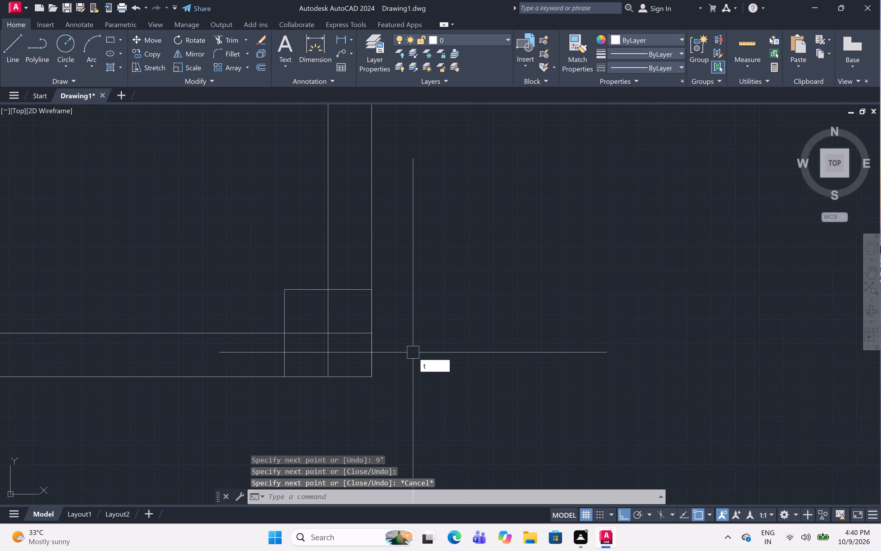
pyautogui.press('space')
pyautogui.click(315, 335)
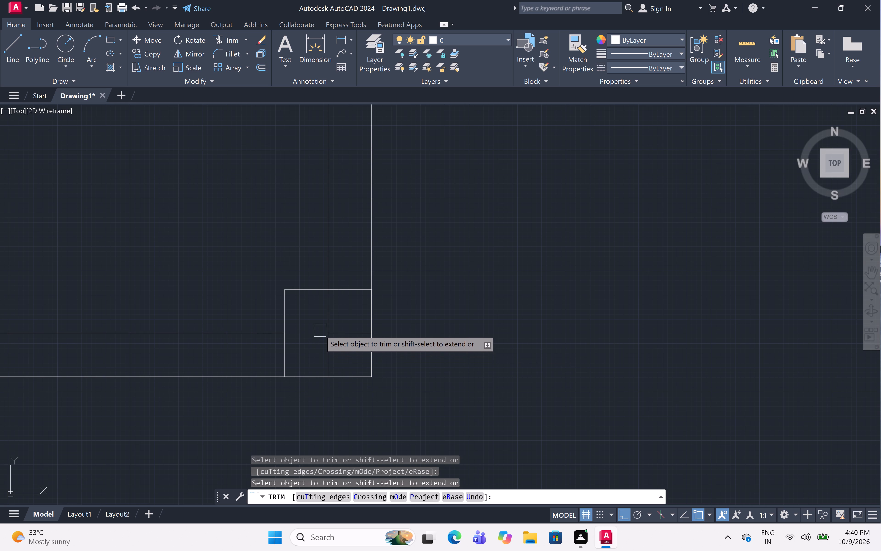
pyautogui.click(323, 320)
pyautogui.click(330, 340)
pyautogui.click(330, 336)
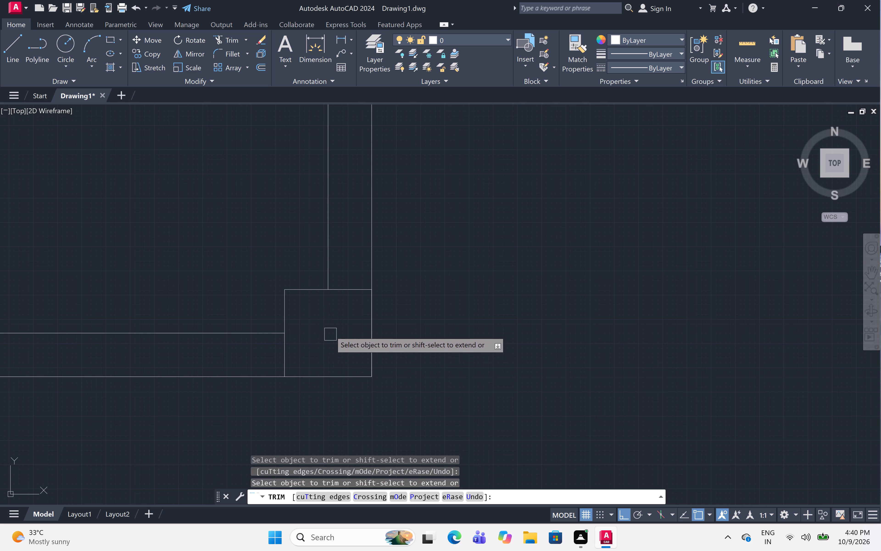
pyautogui.scroll(-4, 330, 325)
pyautogui.scroll(5, 432, 327)
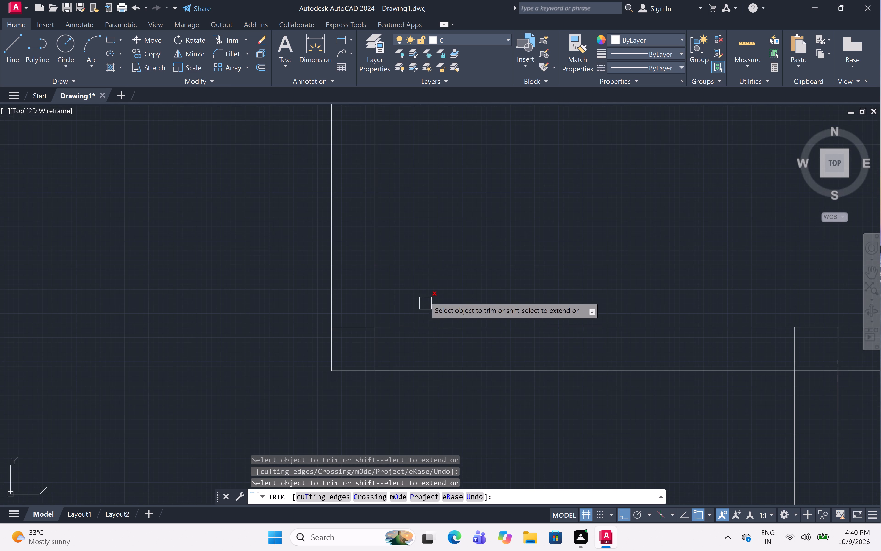
pyautogui.press('Escape')
# Draw a 9" x 9" column outline from the upper-right room's lower-left outer partition corner, running up, right and down to the partition's bottom line.
pyautogui.write('l')
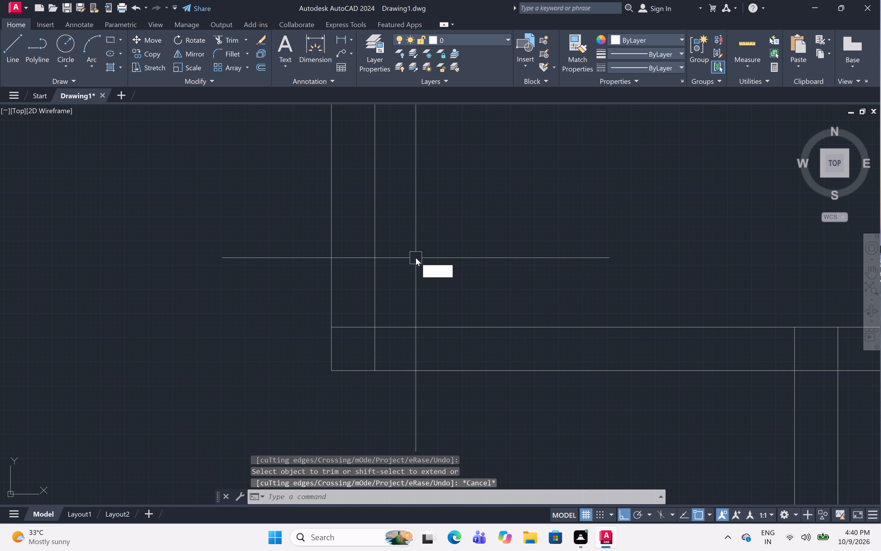
pyautogui.press('space')
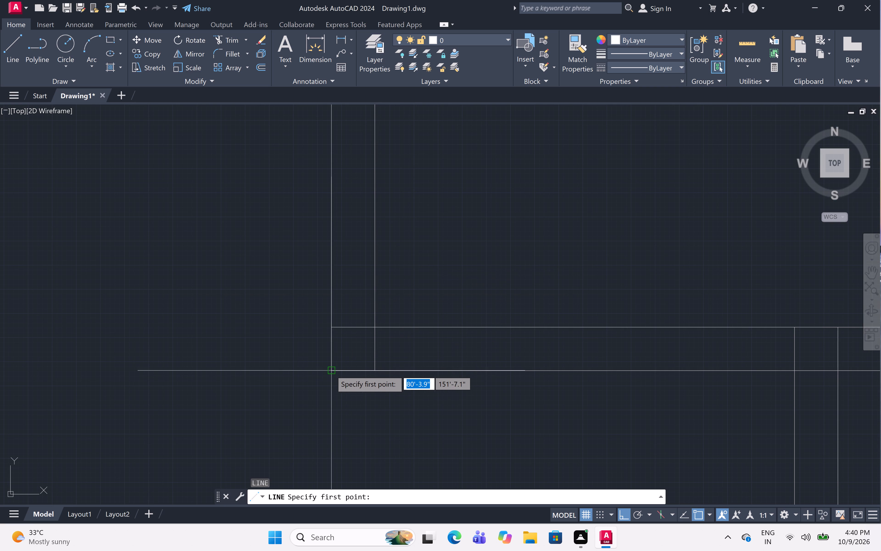
pyautogui.click(331, 369)
pyautogui.press('9')
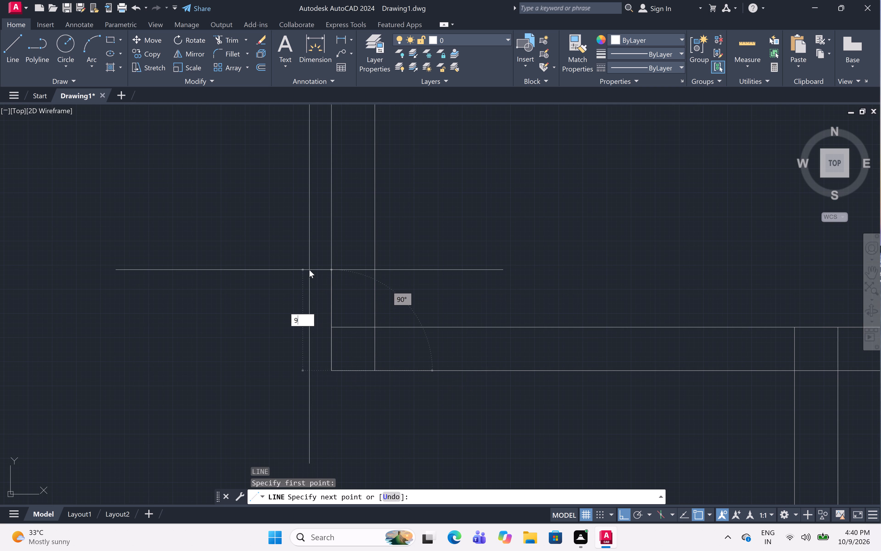
pyautogui.write('"')
pyautogui.press('space')
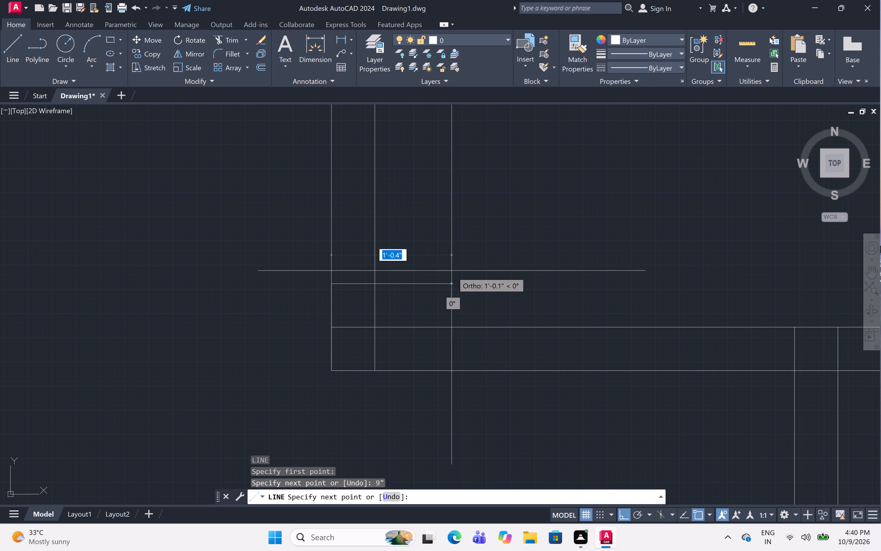
pyautogui.press('9')
pyautogui.write('"')
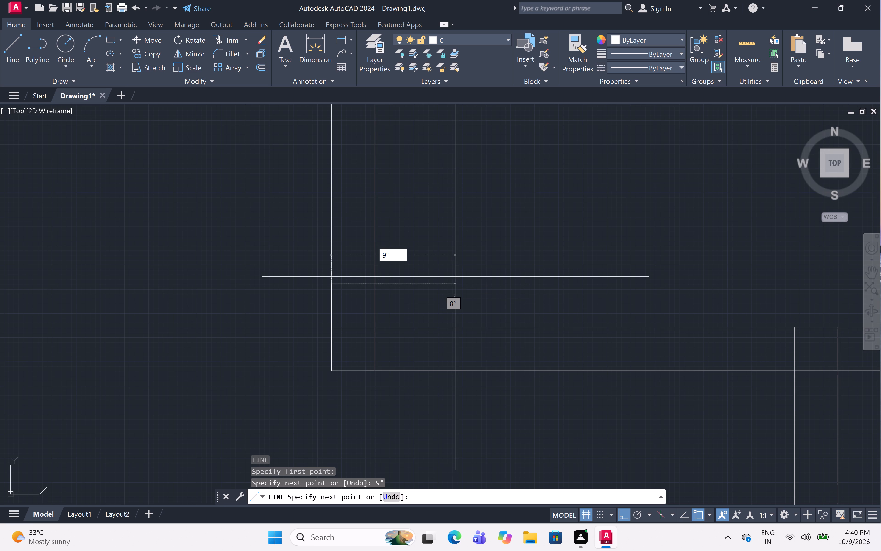
pyautogui.press('space')
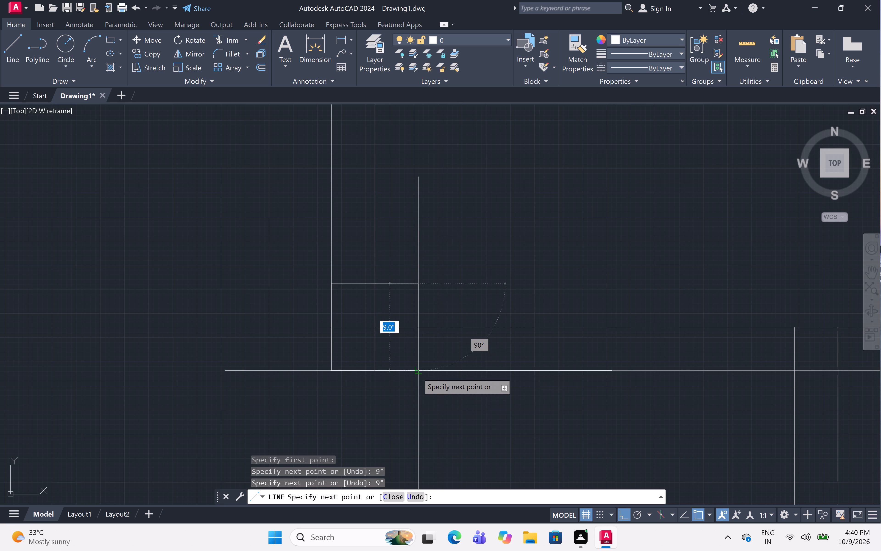
pyautogui.click(418, 368)
pyautogui.press('Escape')
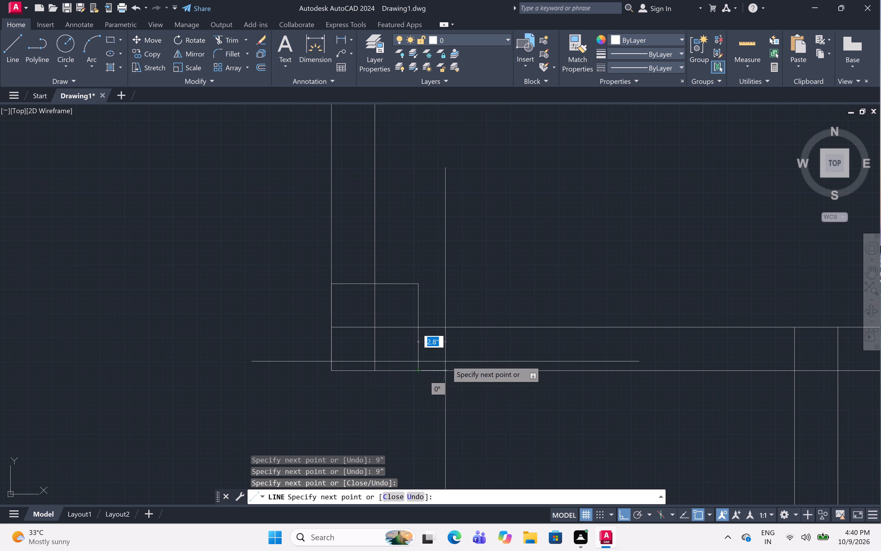
# Trim the partition lines crossing inside the new column at the upper-right room's lower-left corner.
pyautogui.press('t')
pyautogui.write('r')
pyautogui.press('space')
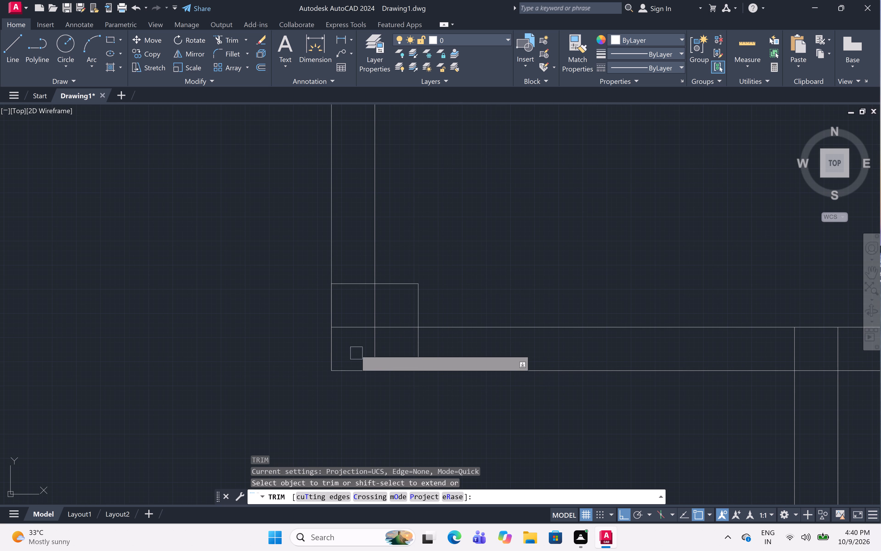
pyautogui.click(375, 350)
pyautogui.click(371, 325)
pyautogui.click(371, 325)
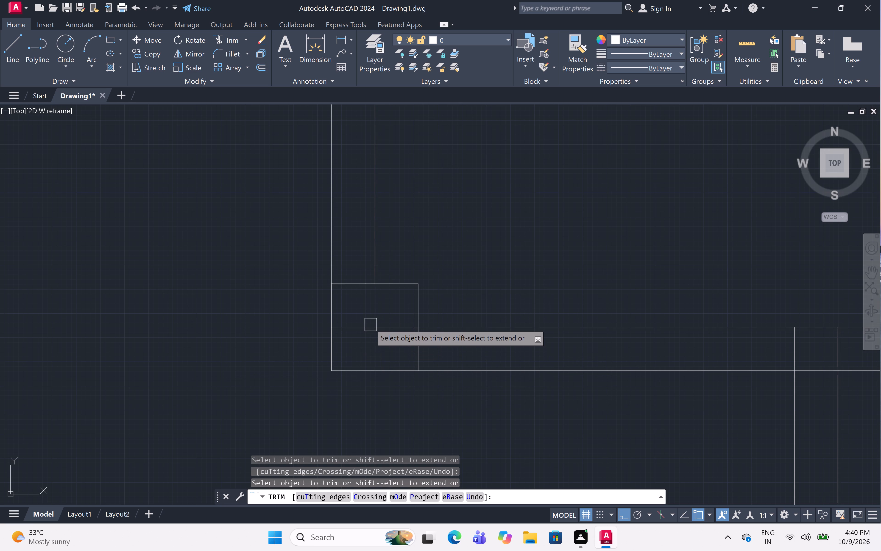
pyautogui.click(371, 325)
pyautogui.scroll(-5, 371, 326)
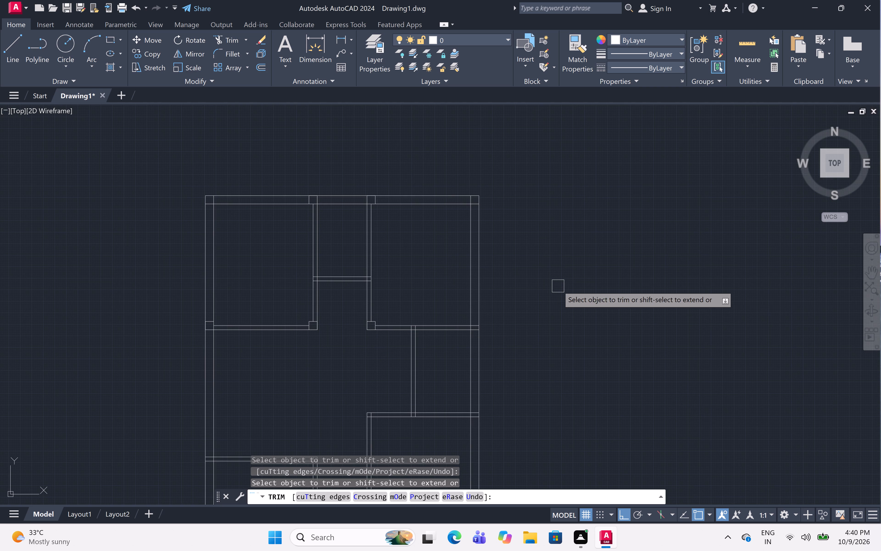
pyautogui.scroll(5, 477, 324)
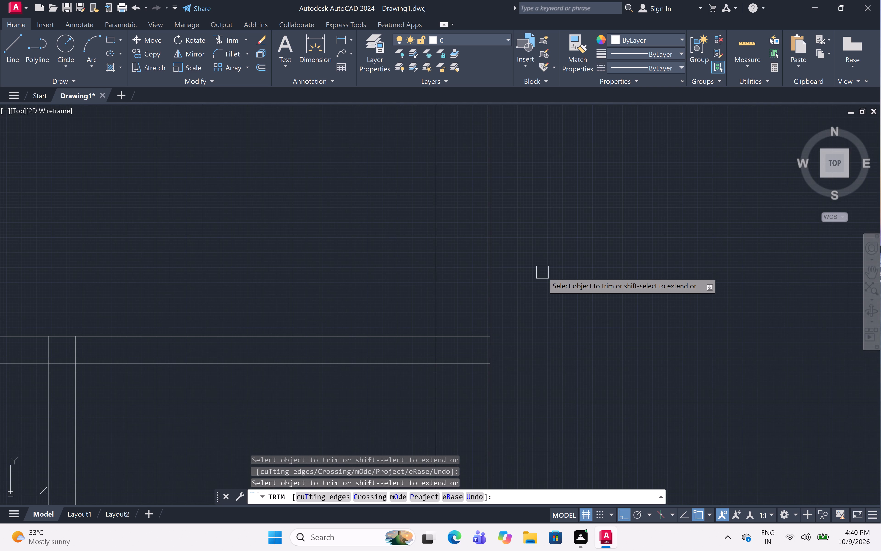
pyautogui.press('Escape')
# Draw a 9" column outline in the right outer wall, running up from the upper-right room's bottom partition line and across to the inner wall line.
pyautogui.write('l')
pyautogui.press('space')
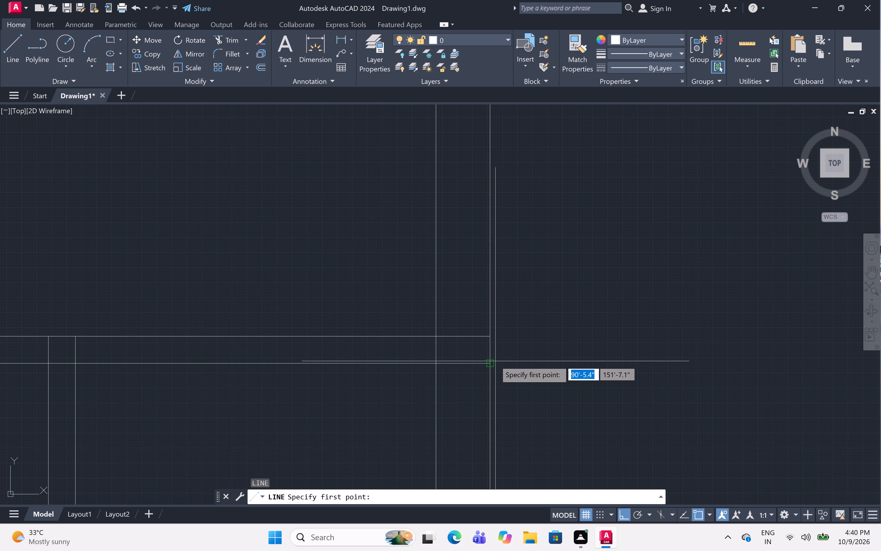
pyautogui.click(491, 360)
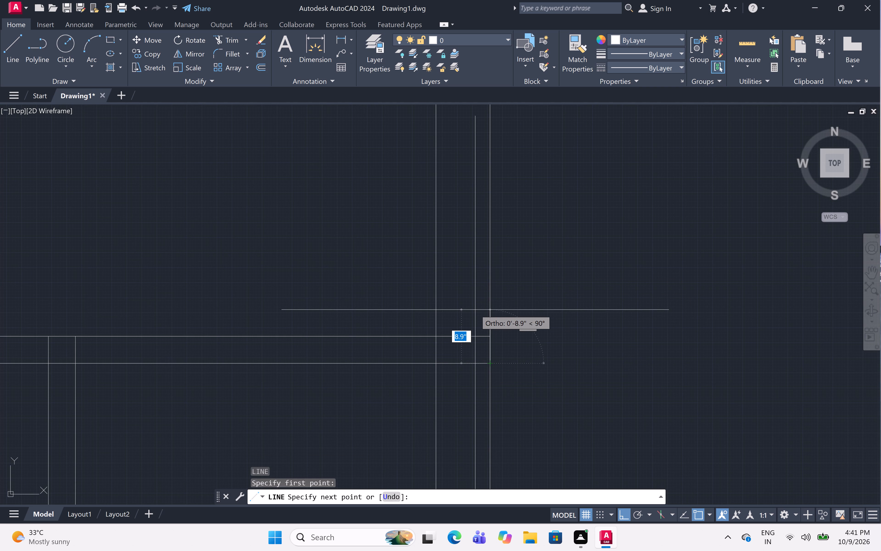
pyautogui.press('9')
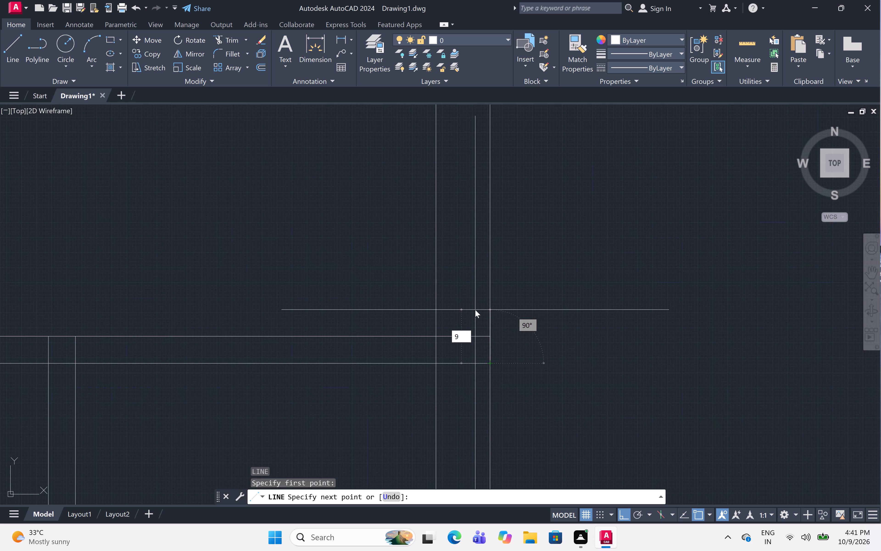
pyautogui.hotkey('shift', '"')
pyautogui.press('space')
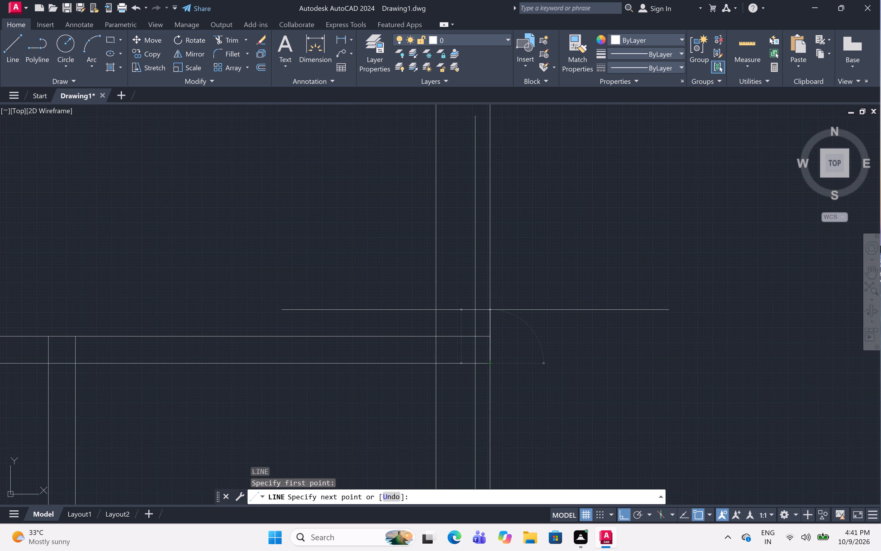
pyautogui.click(435, 306)
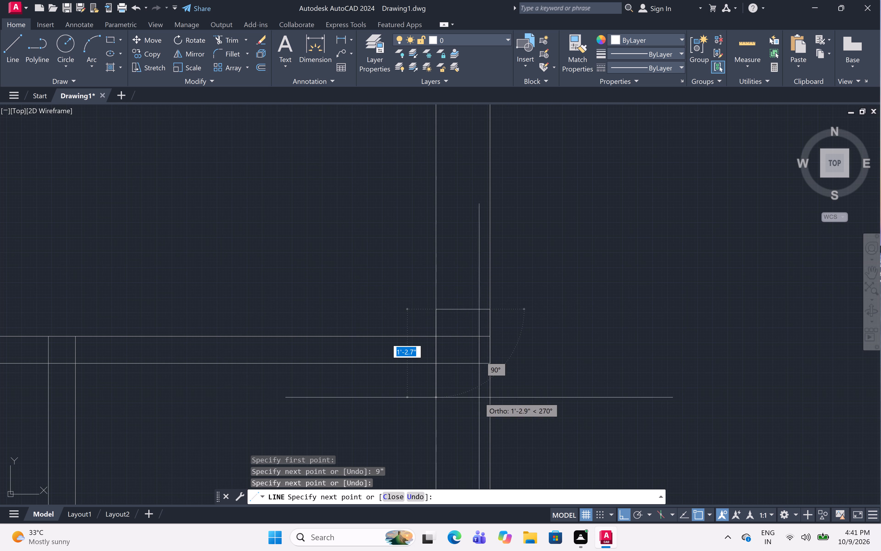
pyautogui.click(439, 363)
pyautogui.press('Escape')
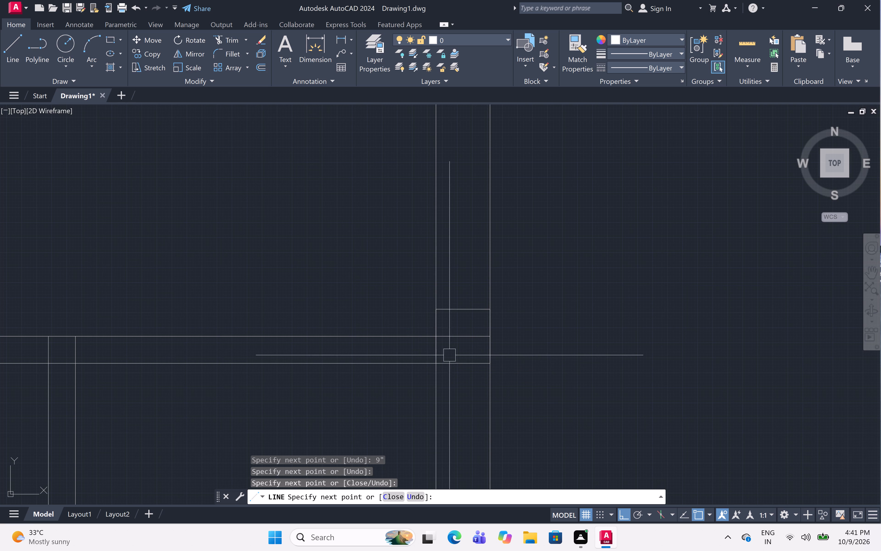
# Trim the upper-right room's bottom partition upper line where it crosses the new column in the right outer wall.
pyautogui.write('tr')
pyautogui.press('space')
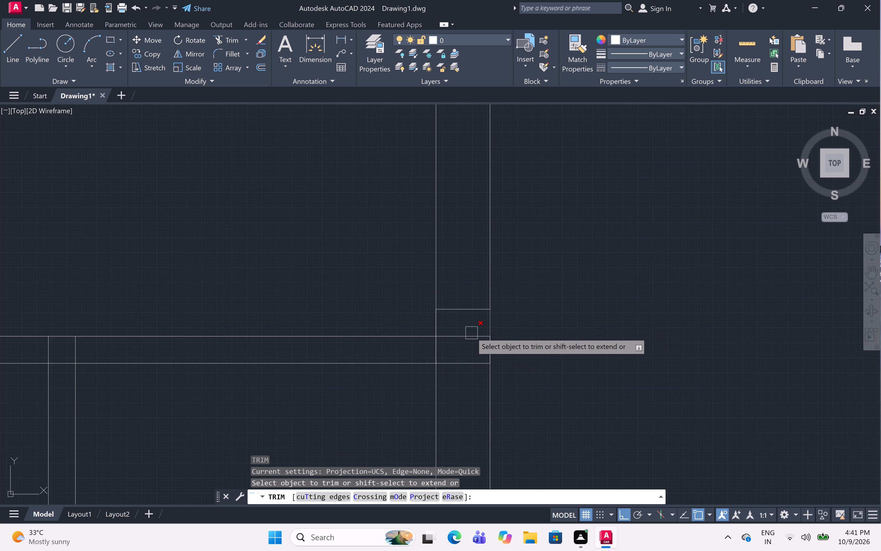
pyautogui.click(460, 340)
pyautogui.scroll(-5, 478, 292)
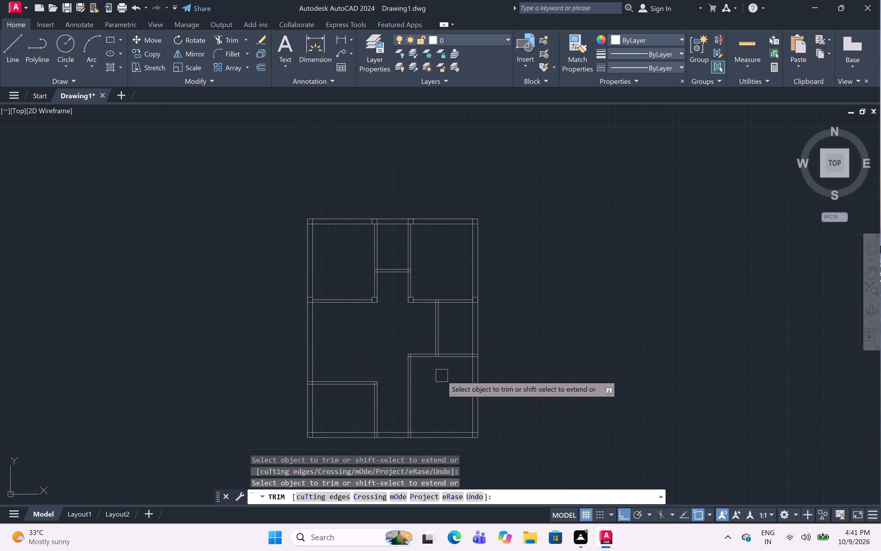
pyautogui.press('Escape')
# Extend both lines of the lower-right room's top partition leftward to the left outer wall's inner line.
pyautogui.press('e')
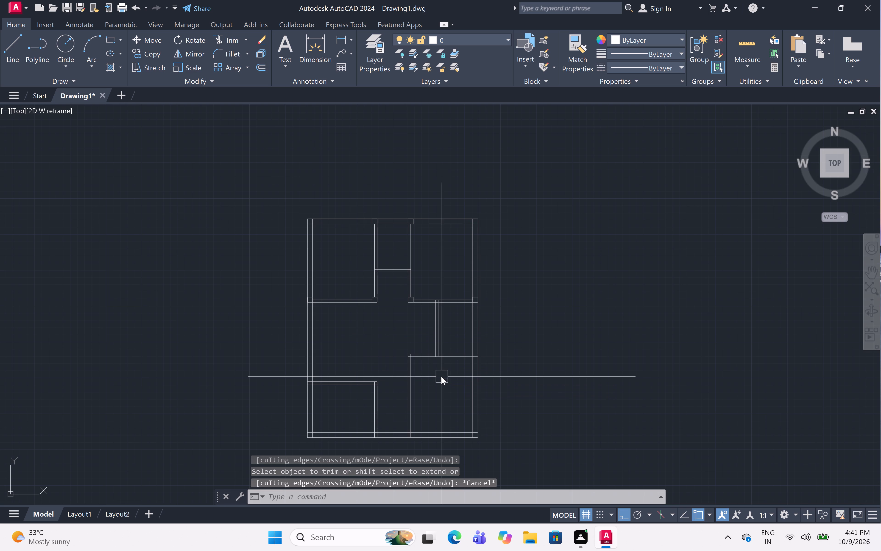
pyautogui.press('x')
pyautogui.press('space')
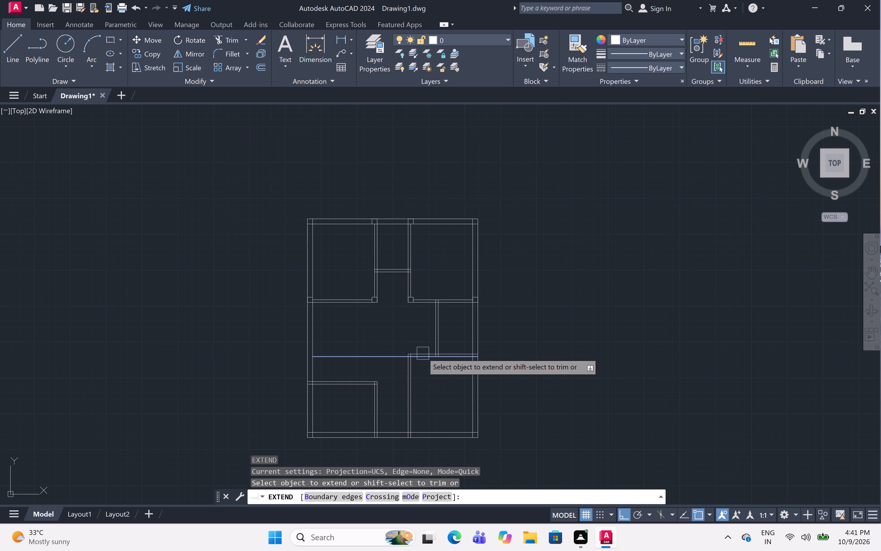
pyautogui.click(423, 353)
pyautogui.click(422, 349)
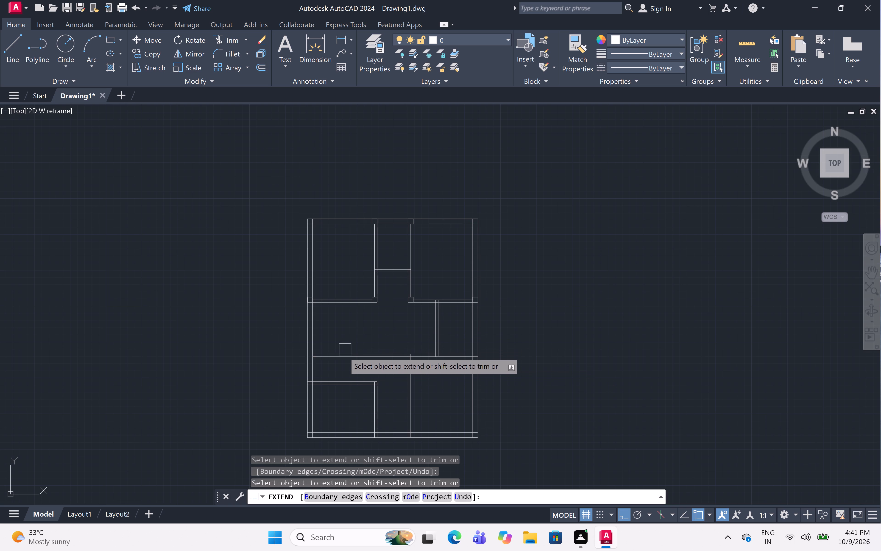
# Extend both lines of the lower-right room's top partition across to the left outer wall's outer line.
pyautogui.click(343, 352)
pyautogui.click(341, 350)
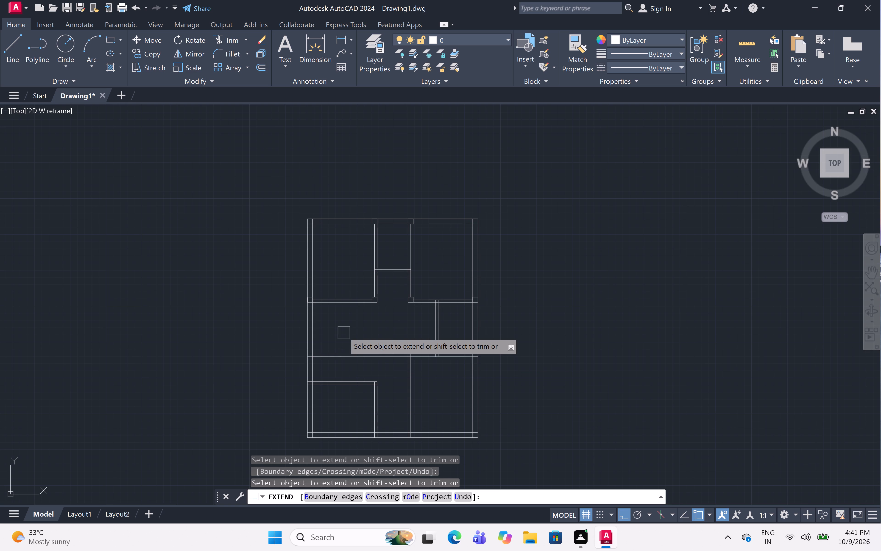
pyautogui.press('Escape')
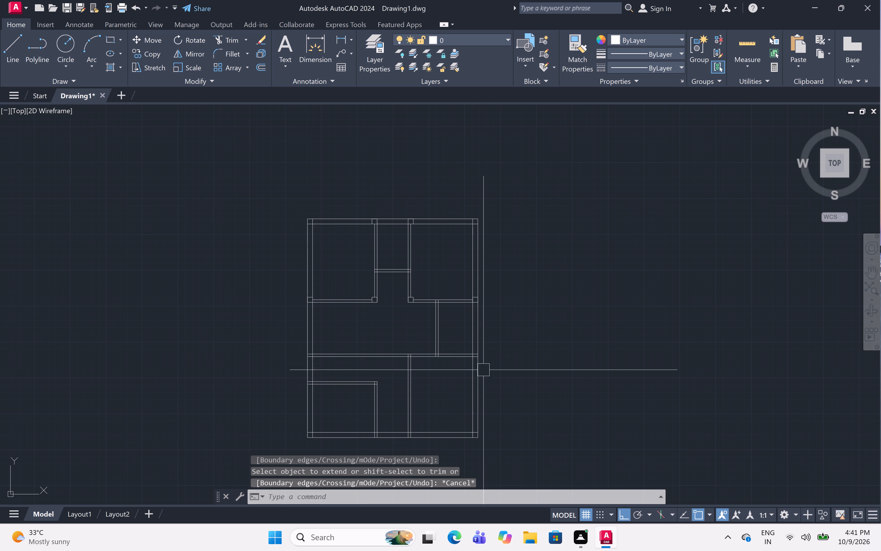
# Draw a 9" column outline in the right outer wall, running down from the upper line of the lower-right room's top partition.
pyautogui.scroll(4, 462, 369)
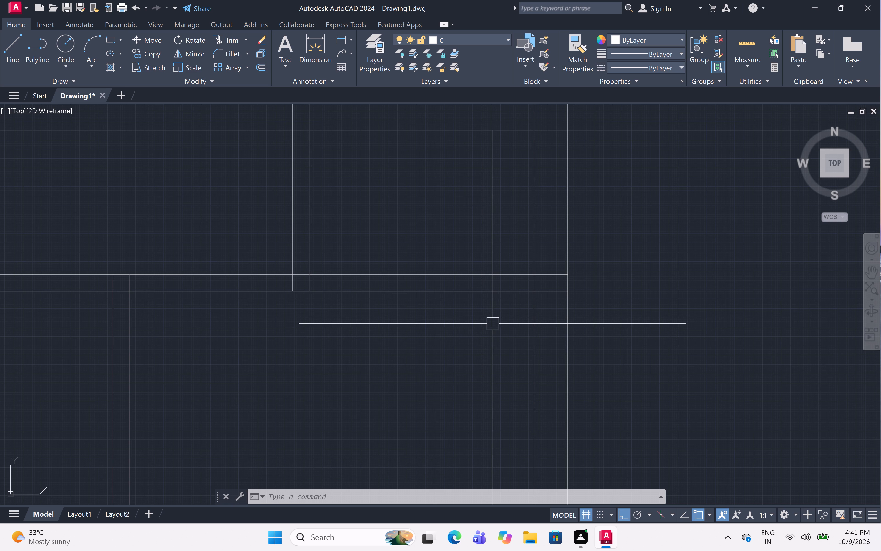
pyautogui.write('l')
pyautogui.press('space')
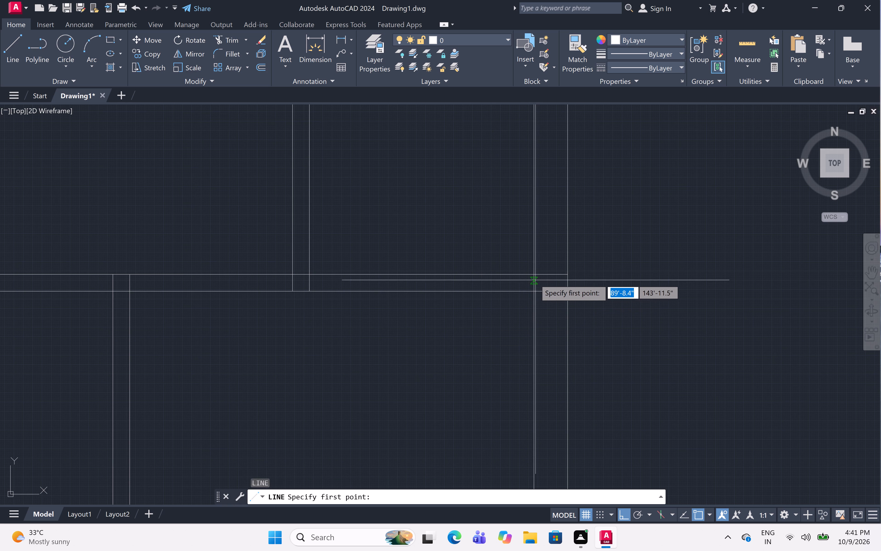
pyautogui.click(534, 272)
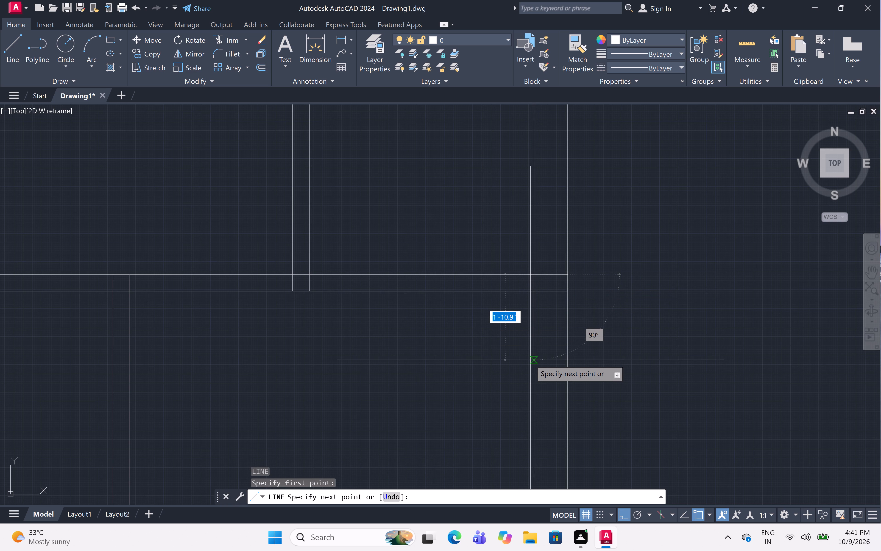
pyautogui.press('9')
pyautogui.write('"')
pyautogui.press('space')
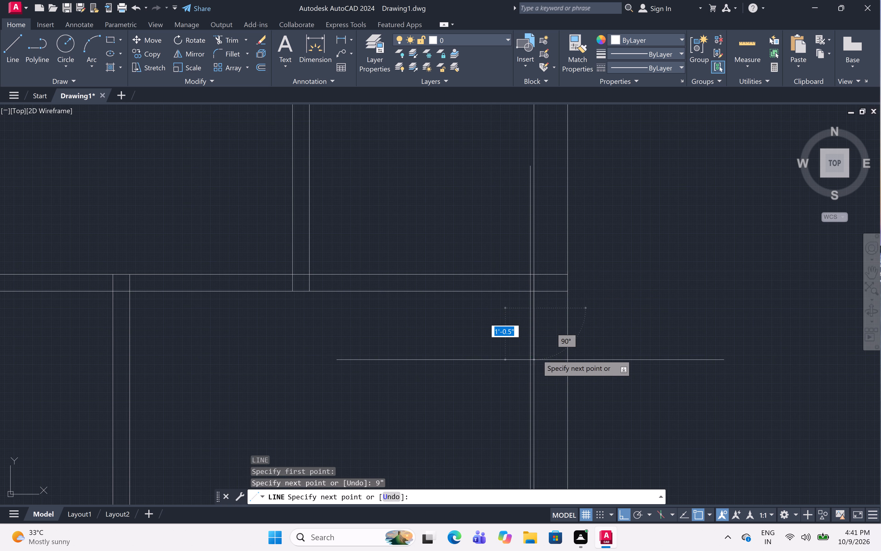
pyautogui.click(569, 308)
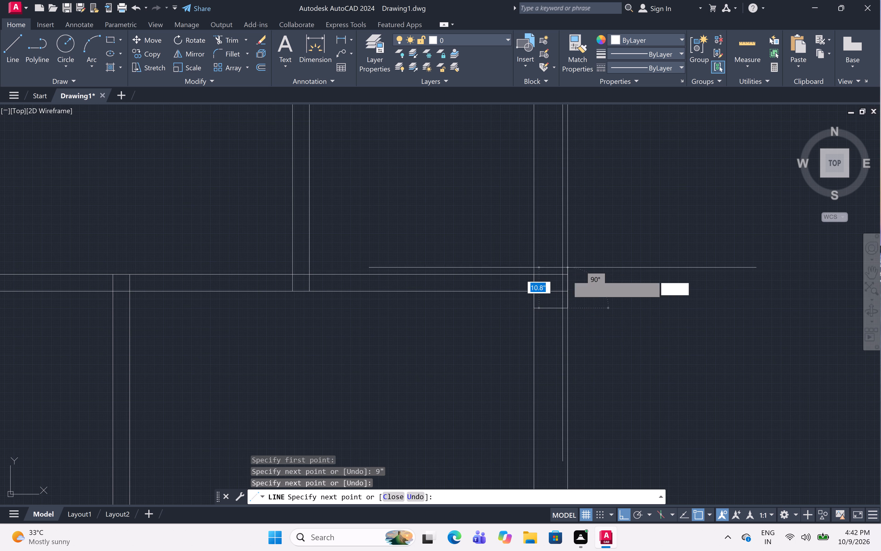
pyautogui.click(568, 278)
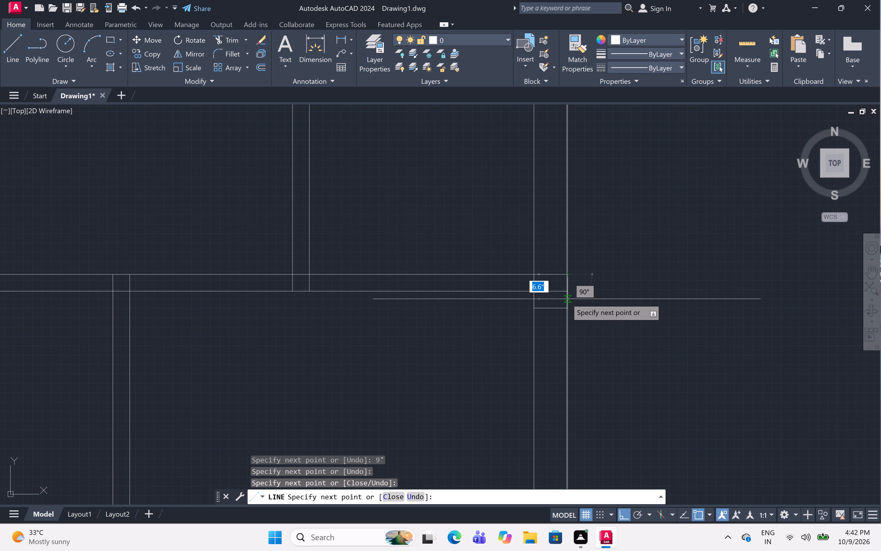
pyautogui.scroll(3, 567, 298)
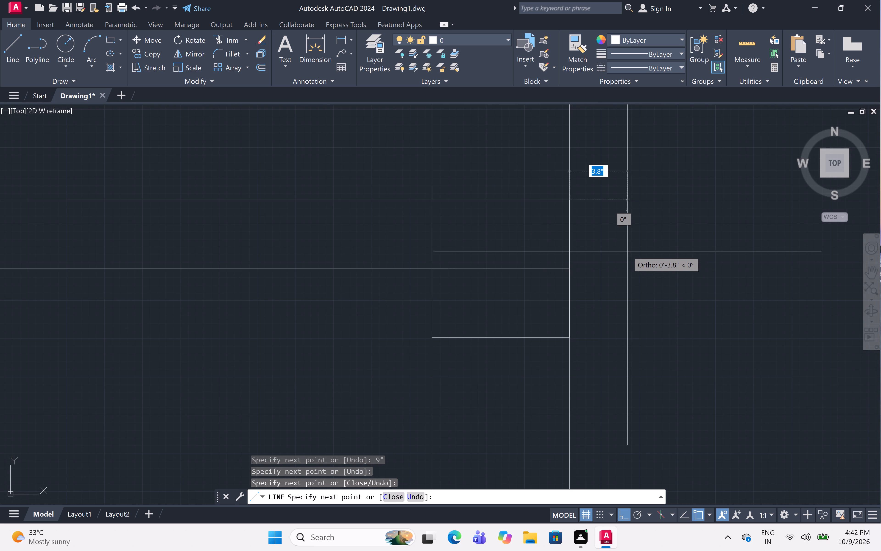
pyautogui.press('Escape')
# Trim the lower line of the lower-right room's top partition where it crosses the new column in the right outer wall.
pyautogui.write('tr')
pyautogui.press('space')
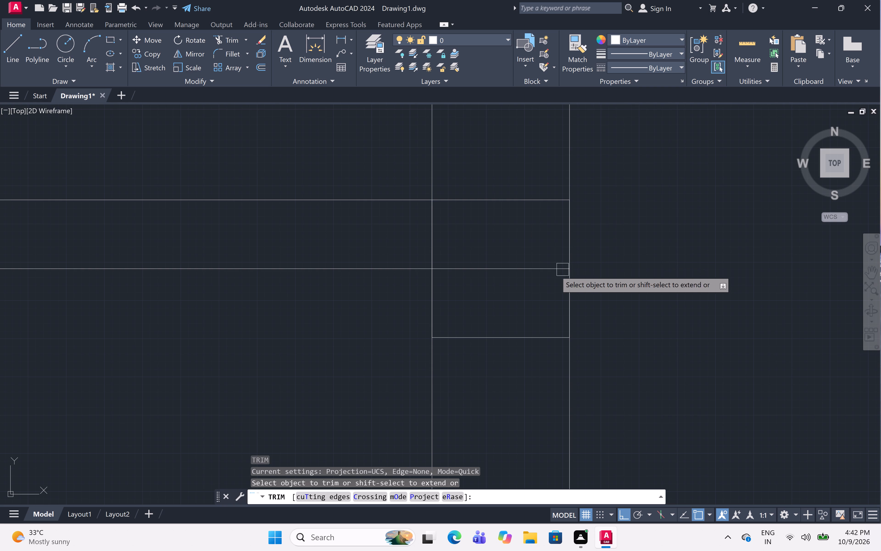
pyautogui.click(525, 268)
pyautogui.scroll(-4, 525, 256)
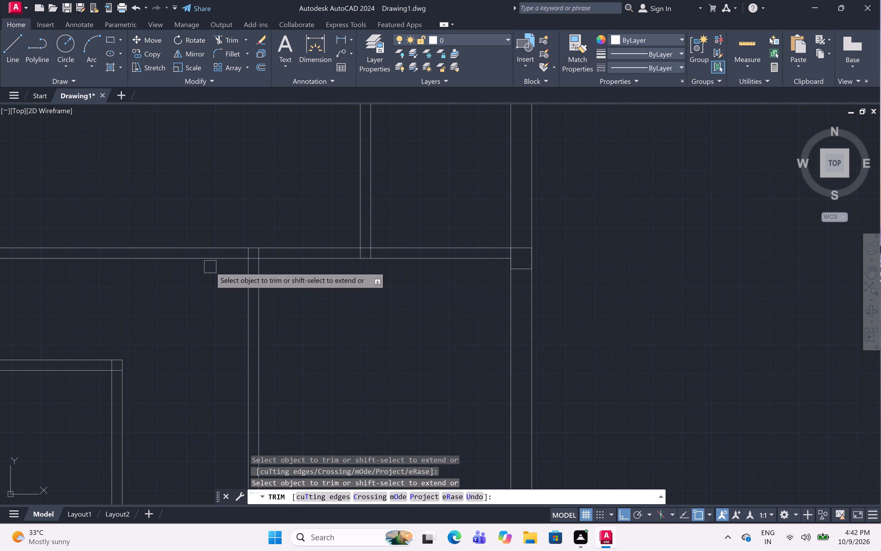
pyautogui.scroll(4, 212, 255)
pyautogui.press('Escape')
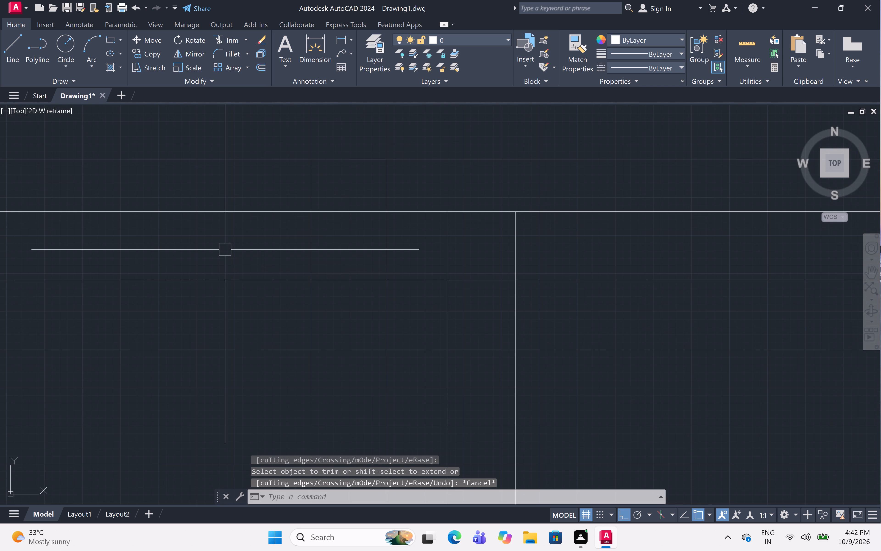
# Draw a column outline about 9" square at the lower-right room's upper-left corner, starting from the partition lines' outer intersection.
pyautogui.write('l')
pyautogui.press('space')
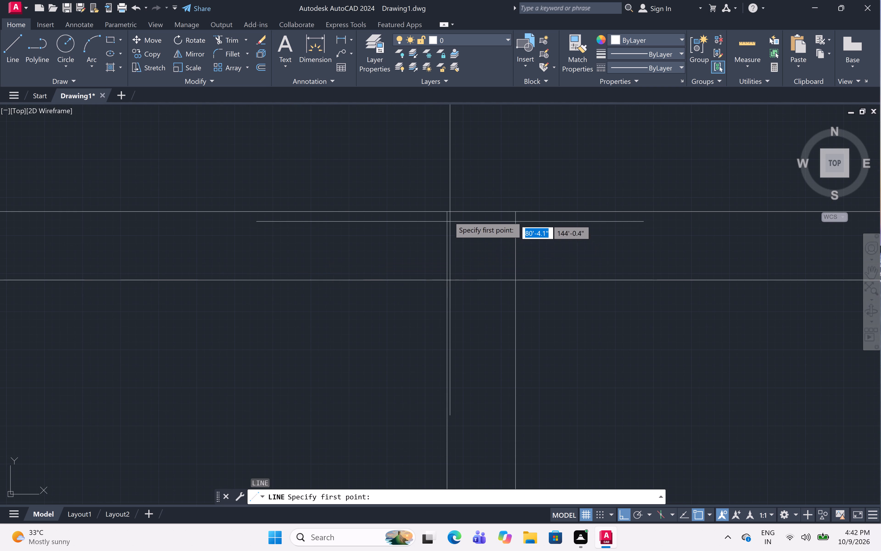
pyautogui.click(446, 209)
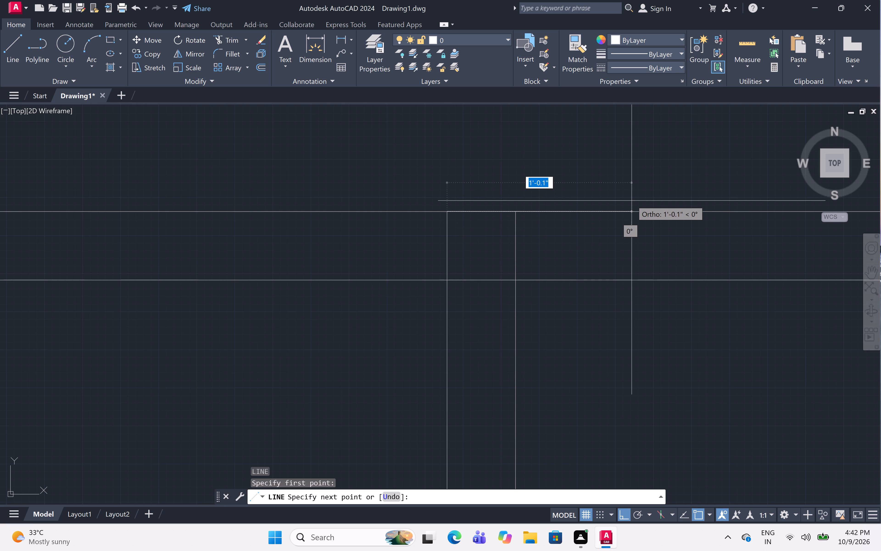
pyautogui.click(584, 204)
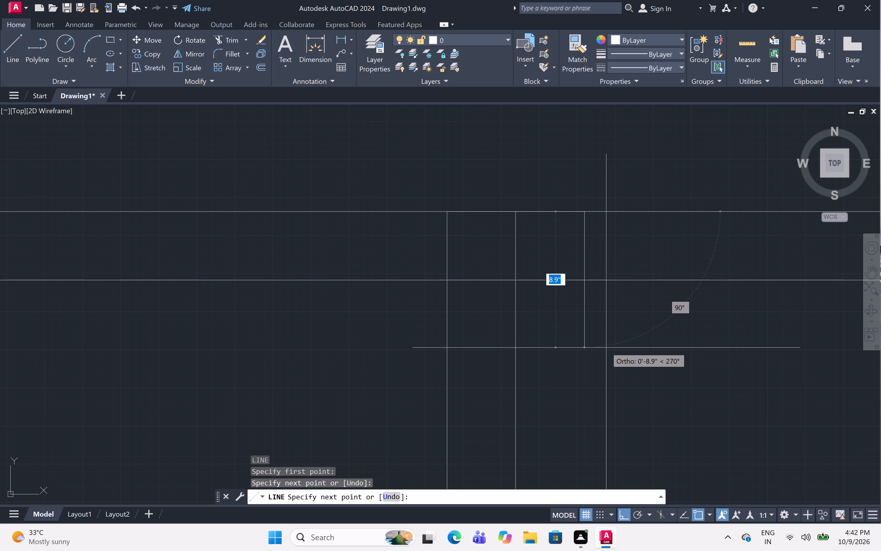
pyautogui.click(606, 349)
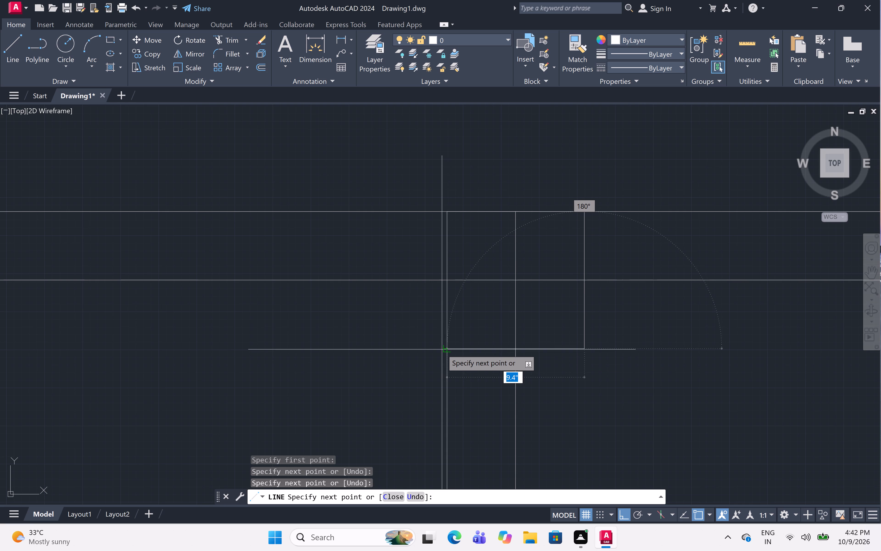
pyautogui.click(447, 348)
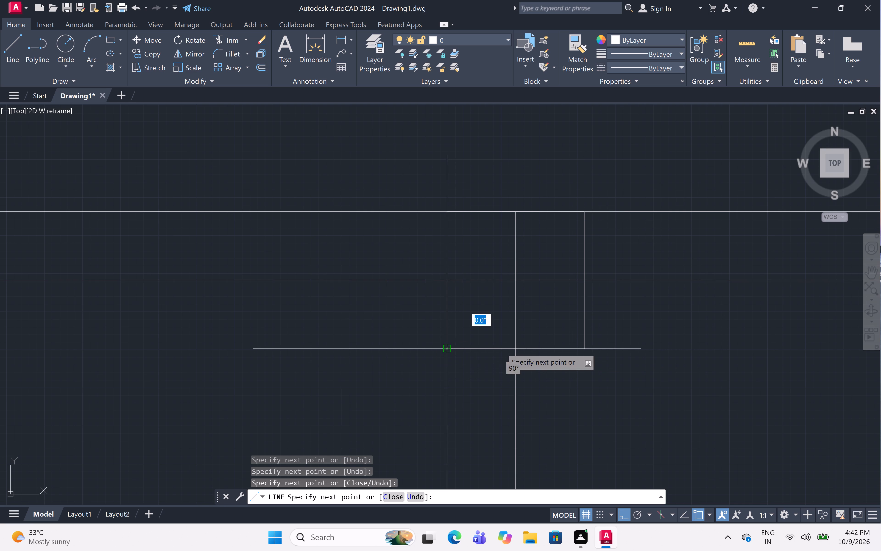
pyautogui.press('Escape')
# Trim the partition lines crossing inside the new column at the lower-right room's upper-left corner.
pyautogui.scroll(-5, 520, 353)
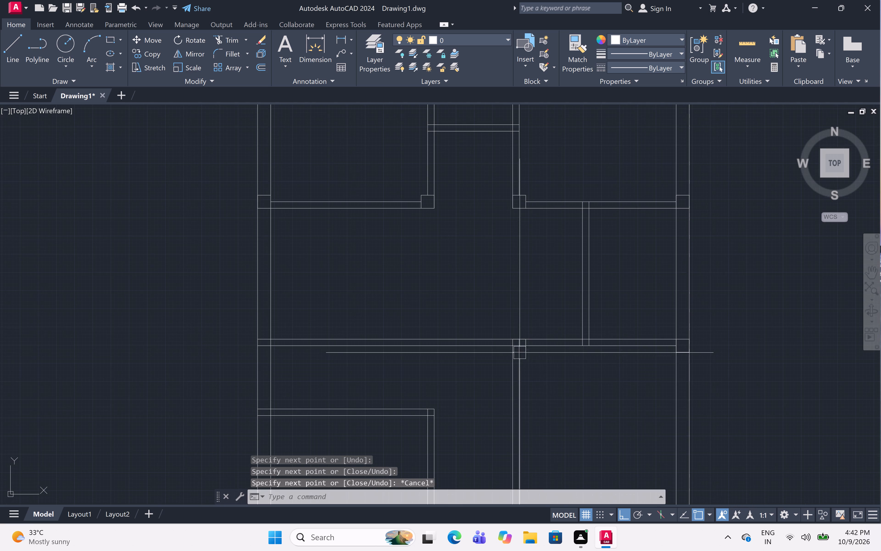
pyautogui.scroll(5, 527, 383)
pyautogui.scroll(-3, 523, 353)
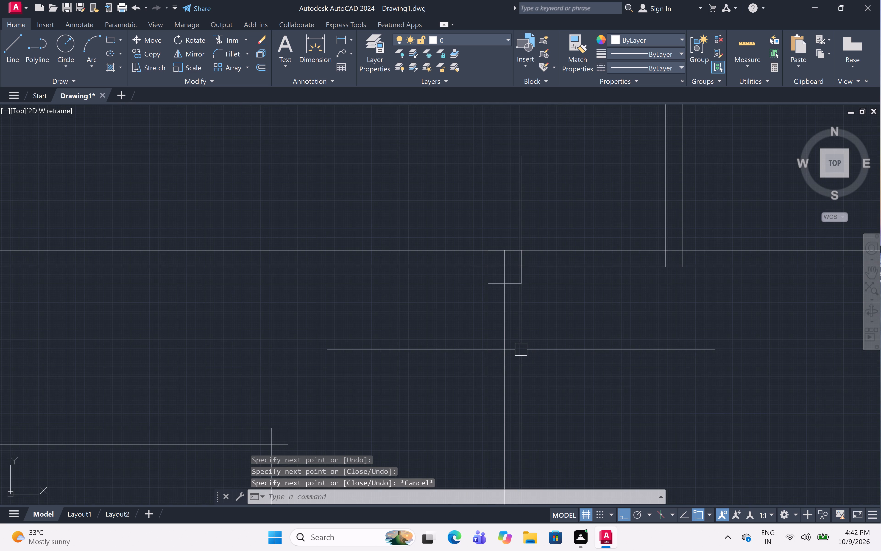
pyautogui.moveTo(521, 349); pyautogui.dragTo(523, 369, button='middle')
pyautogui.write('tr')
pyautogui.press('space')
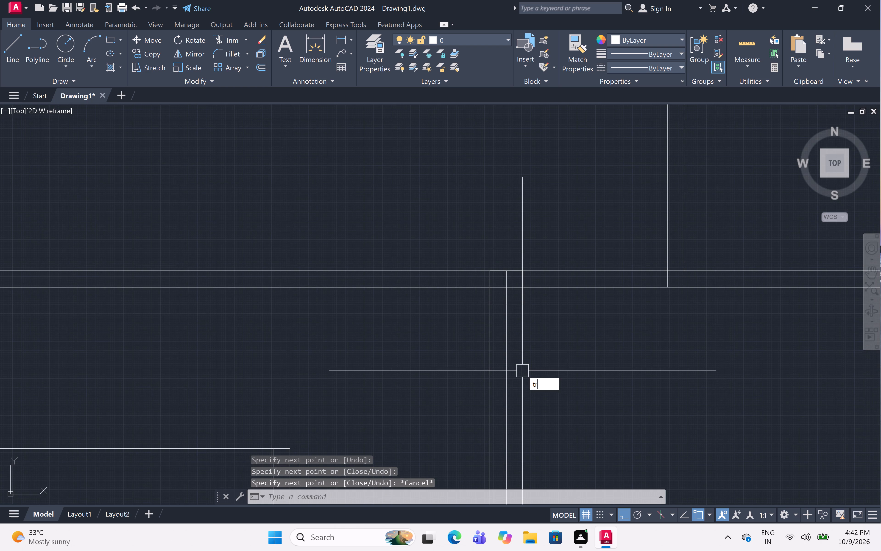
pyautogui.click(504, 286)
pyautogui.click(504, 286)
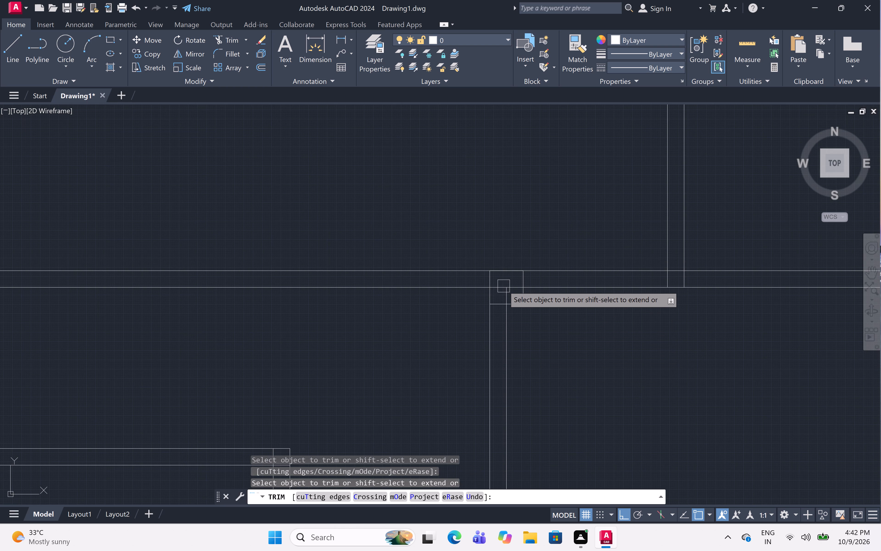
pyautogui.click(503, 289)
pyautogui.click(503, 289)
pyautogui.scroll(-2, 503, 288)
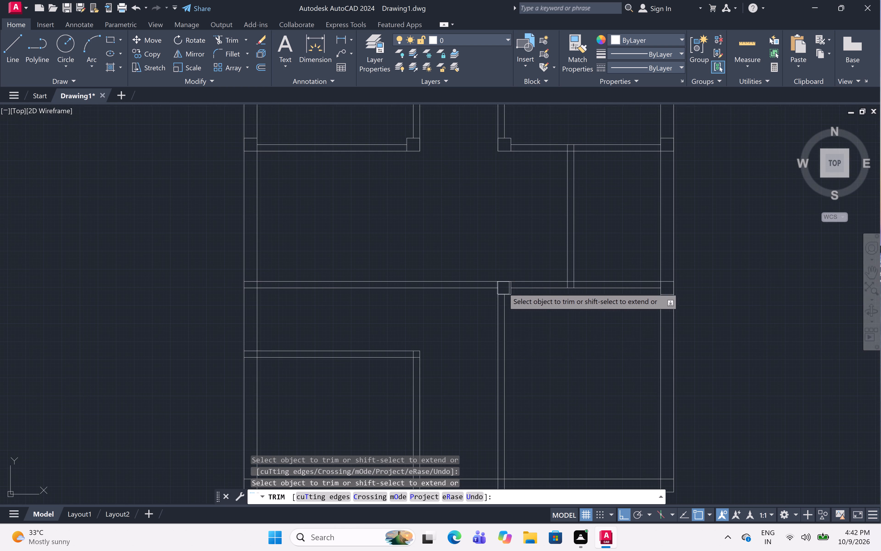
pyautogui.scroll(-1, 453, 309)
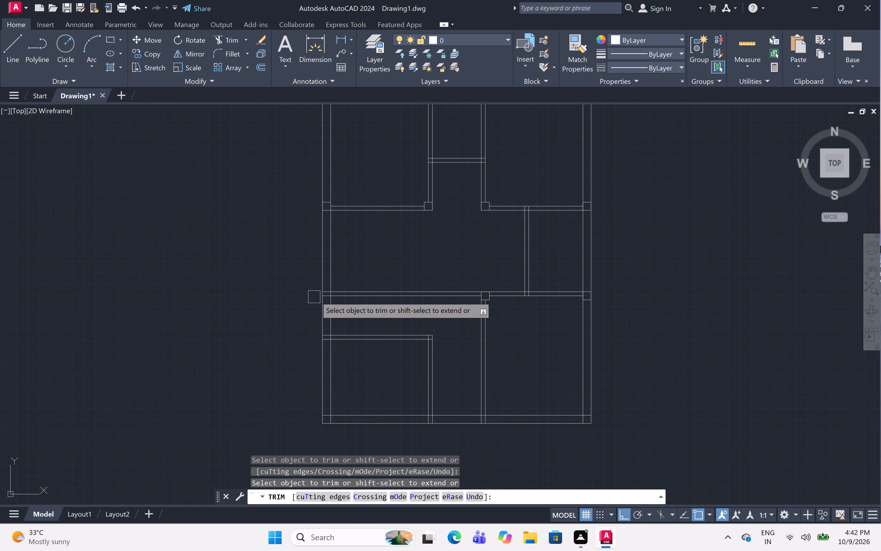
pyautogui.scroll(3, 325, 295)
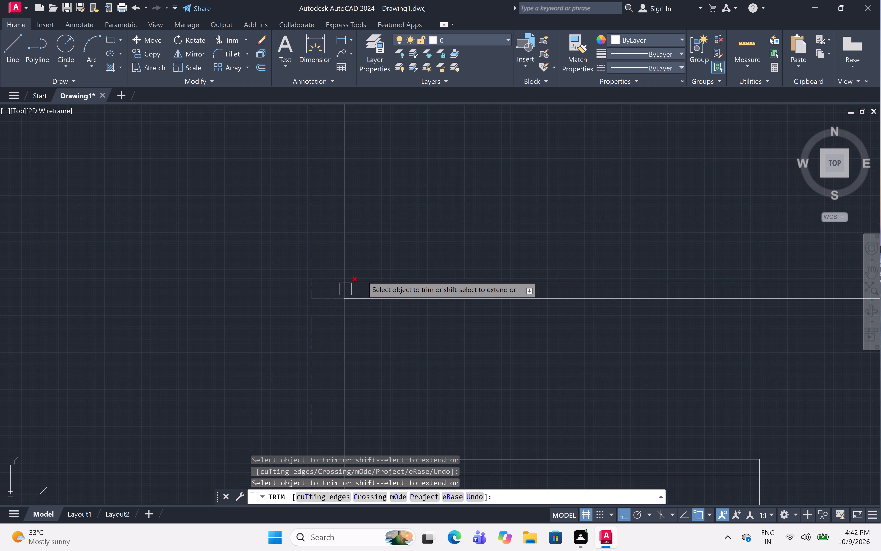
pyautogui.scroll(1, 359, 273)
pyautogui.moveTo(378, 354); pyautogui.dragTo(382, 299, button='middle')
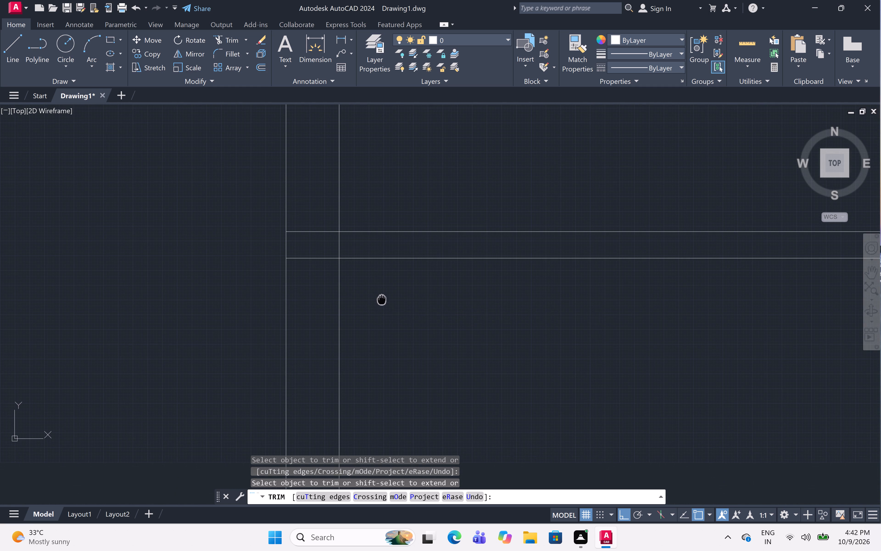
pyautogui.press('Escape')
# Draw a 9" column outline in the left outer wall, down from the middle horizontal partition's upper line and across to the inner wall line.
pyautogui.press('l')
pyautogui.press('space')
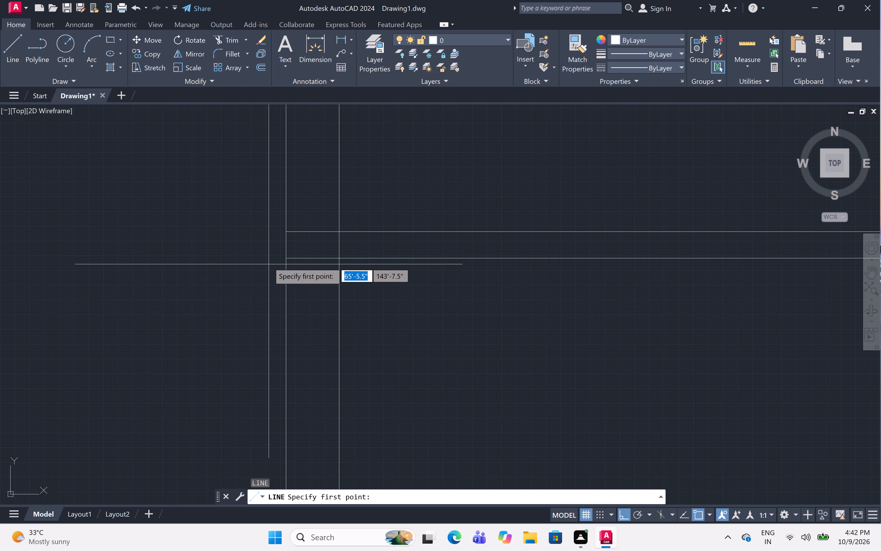
pyautogui.click(289, 225)
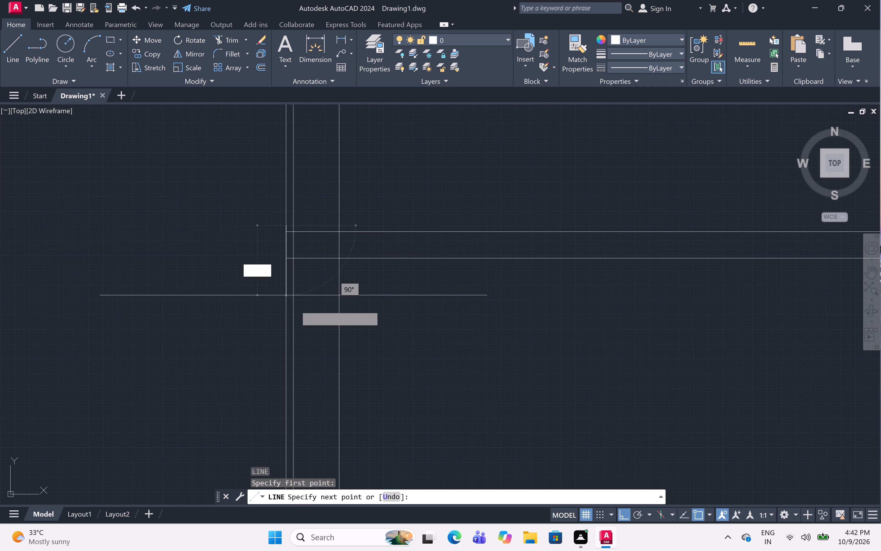
pyautogui.hotkey('ctrl', 'z')
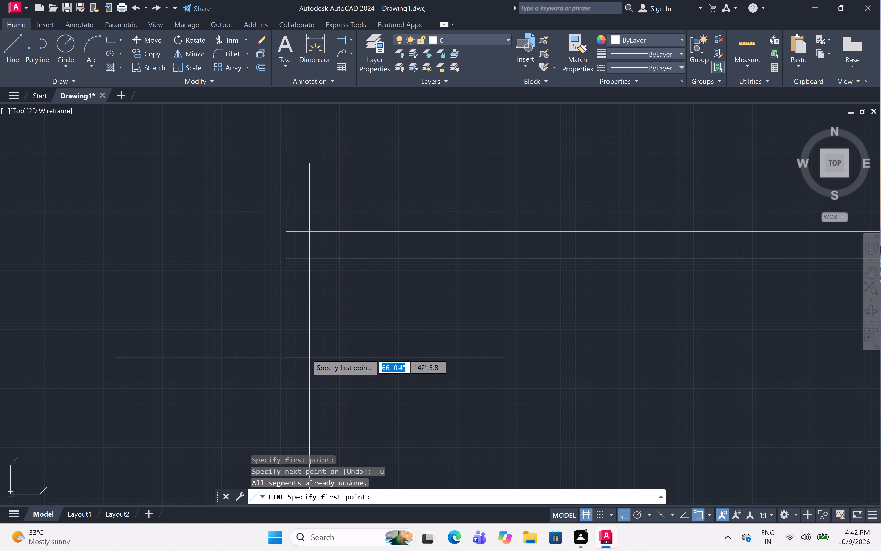
pyautogui.click(288, 231)
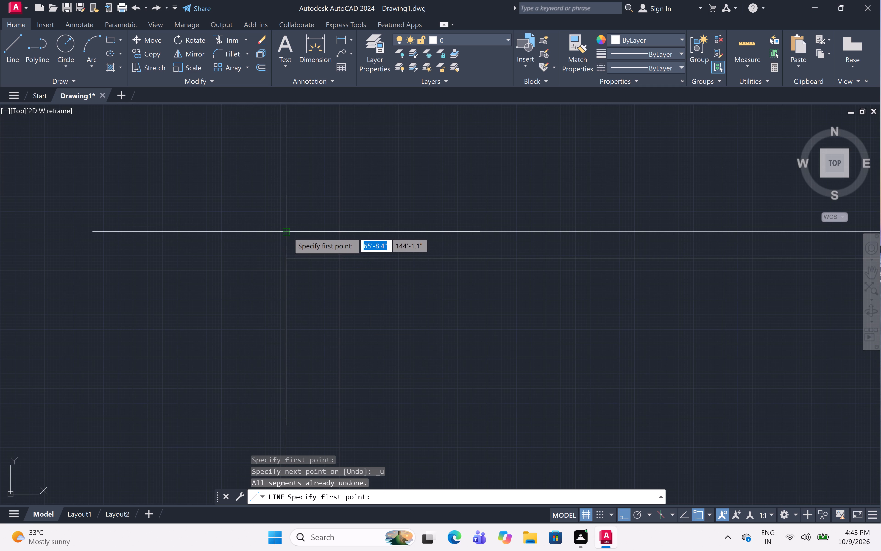
pyautogui.press('9')
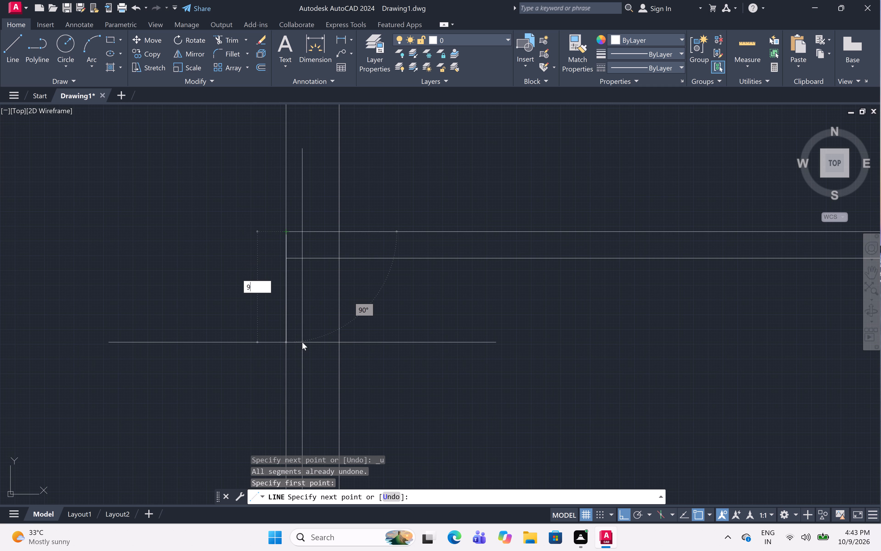
pyautogui.write('"')
pyautogui.press('space')
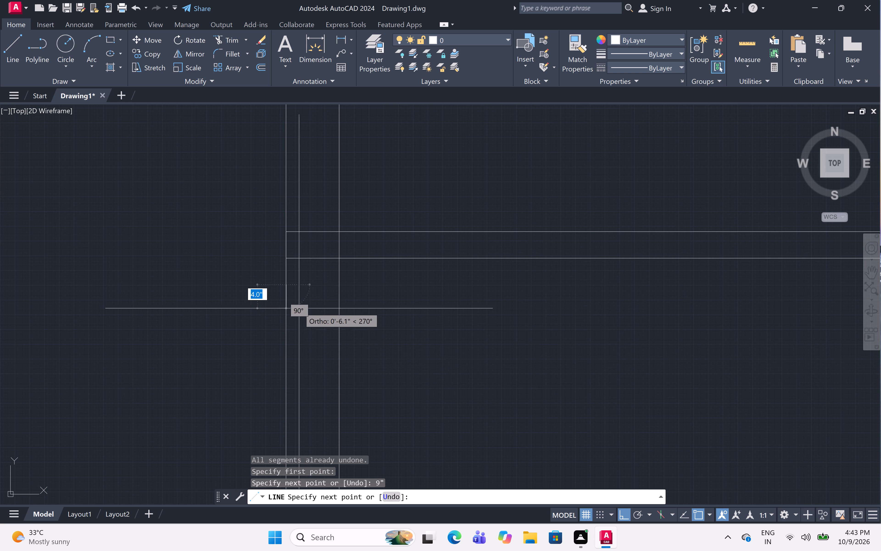
pyautogui.click(343, 283)
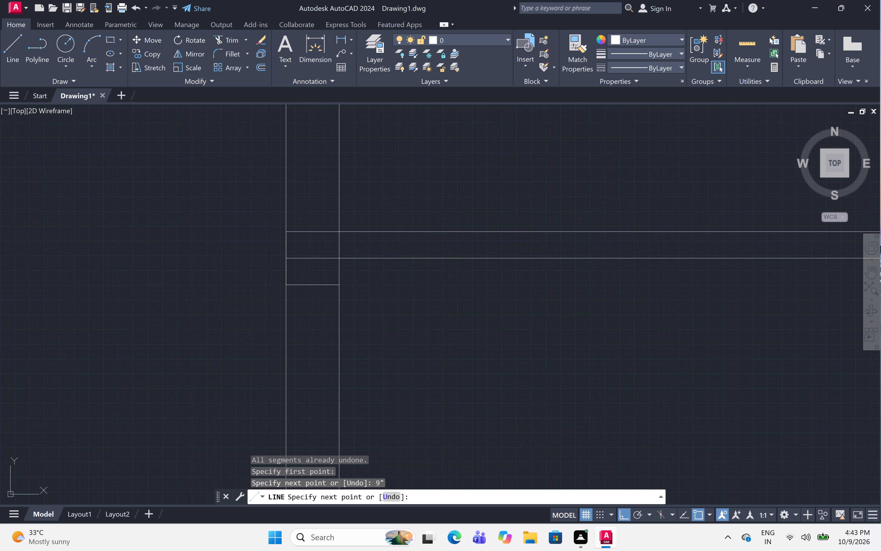
pyautogui.press('Escape')
# Trim the middle horizontal partition's lower line where it crosses the new column in the left outer wall.
pyautogui.write('tr')
pyautogui.press('space')
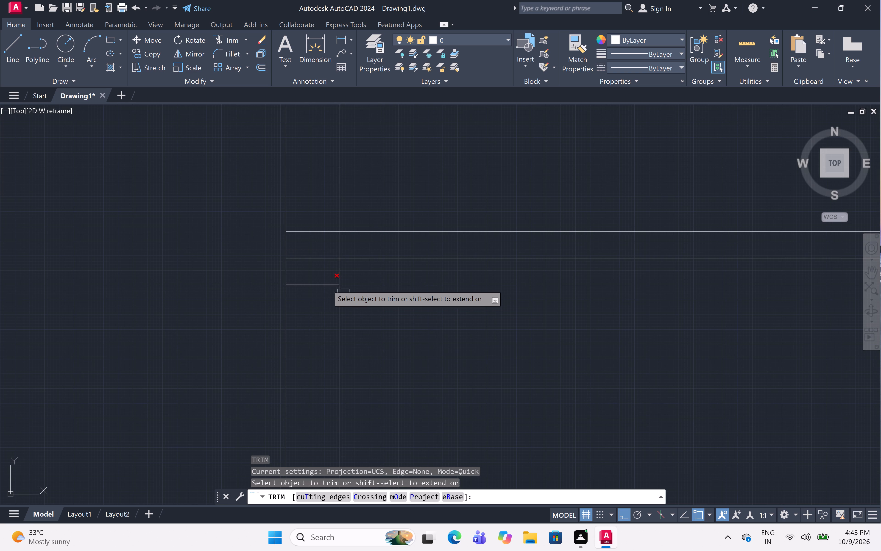
pyautogui.click(320, 250)
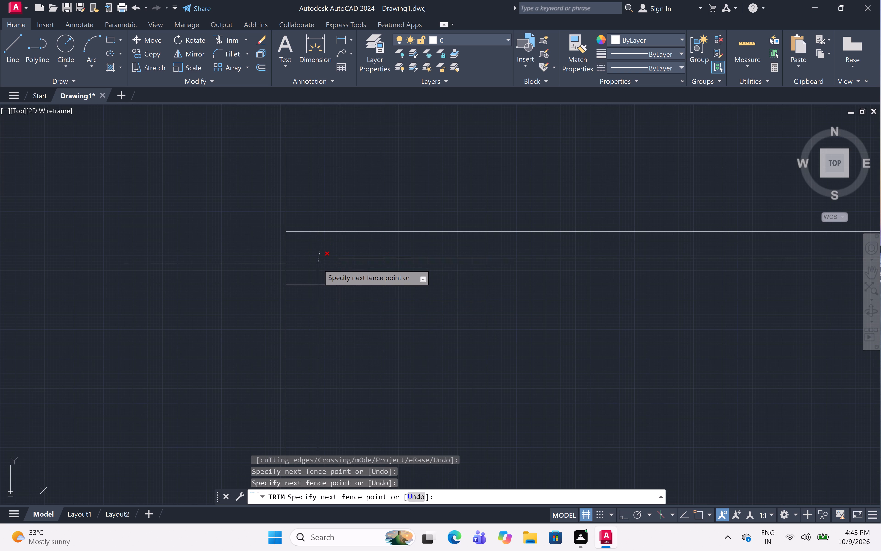
pyautogui.click(318, 264)
pyautogui.scroll(-4, 319, 266)
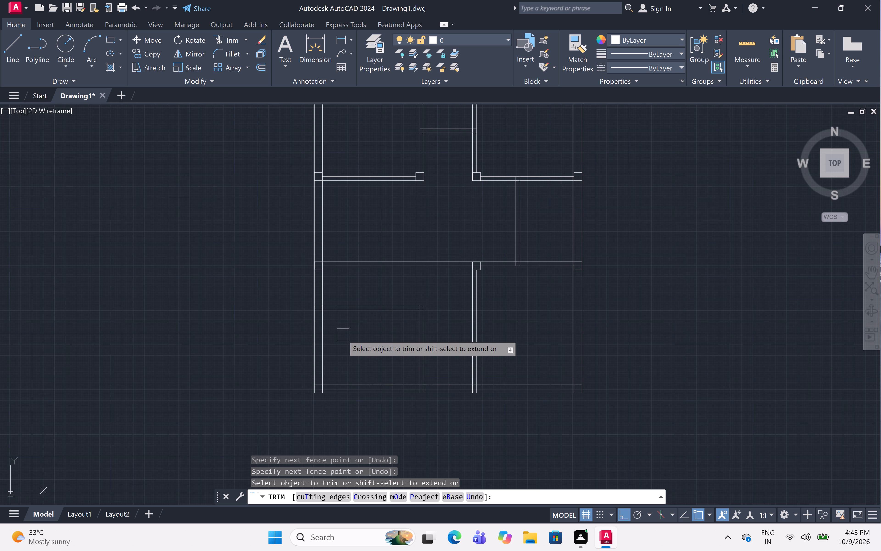
# Trim away both lines of the middle horizontal partition between the left outer wall's column and the lower-right room's corner column.
pyautogui.click(344, 255)
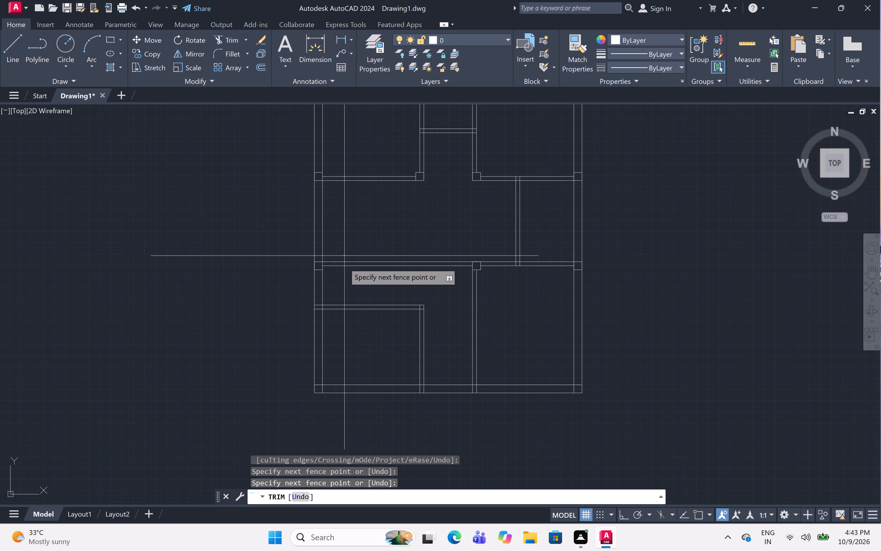
pyautogui.click(344, 271)
pyautogui.scroll(1, 337, 405)
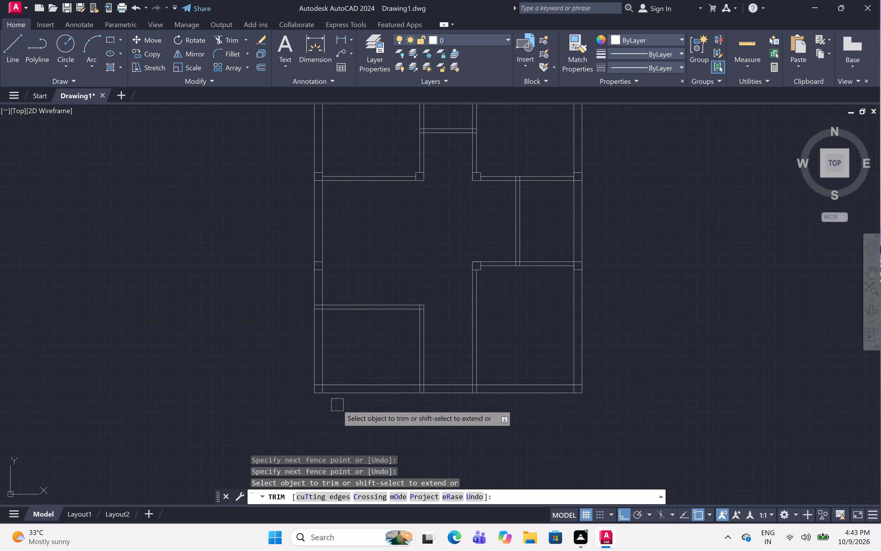
pyautogui.scroll(1, 337, 405)
pyautogui.press('Escape')
# Draw a 9" column outline in the bottom outer wall, leftward from the lower-left room's right partition line and down to the outer wall line.
pyautogui.moveTo(412, 444); pyautogui.dragTo(147, 408, button='middle')
pyautogui.moveTo(141, 380); pyautogui.dragTo(140, 376, button='middle')
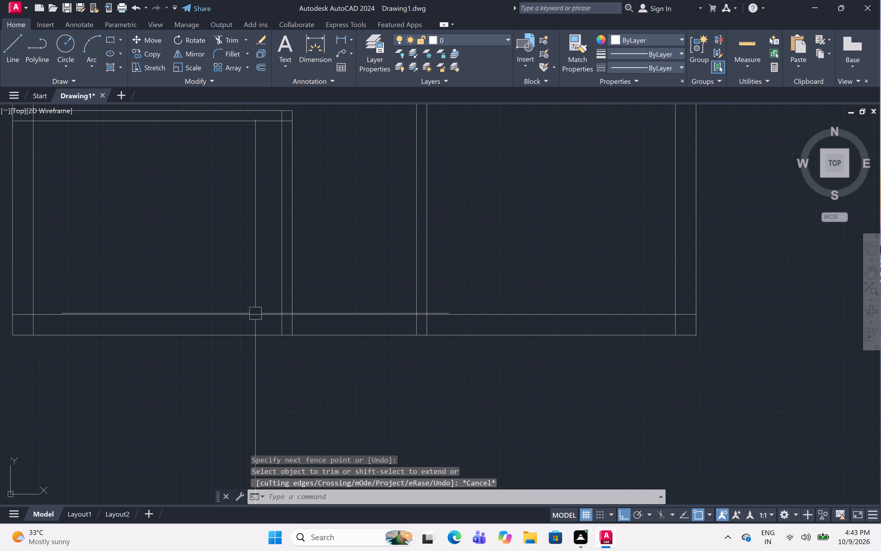
pyautogui.scroll(2, 285, 321)
pyautogui.write('l')
pyautogui.press('space')
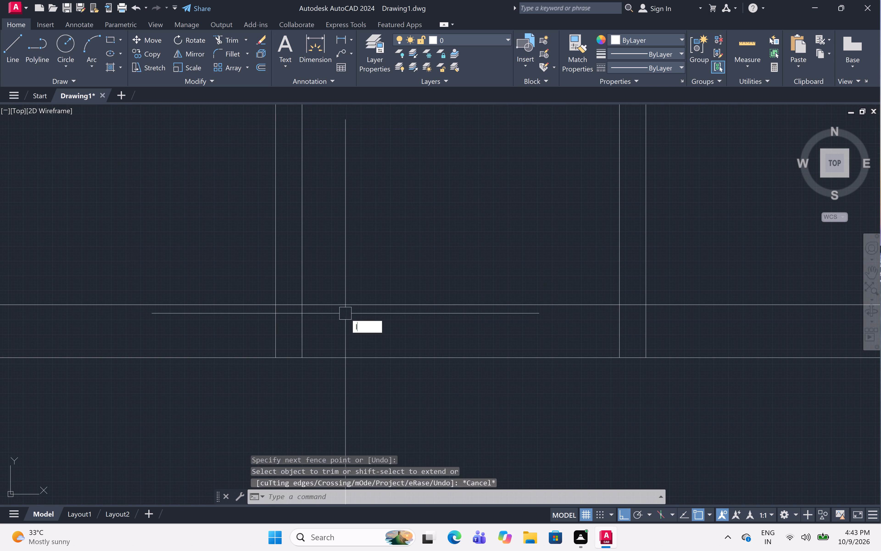
pyautogui.click(302, 302)
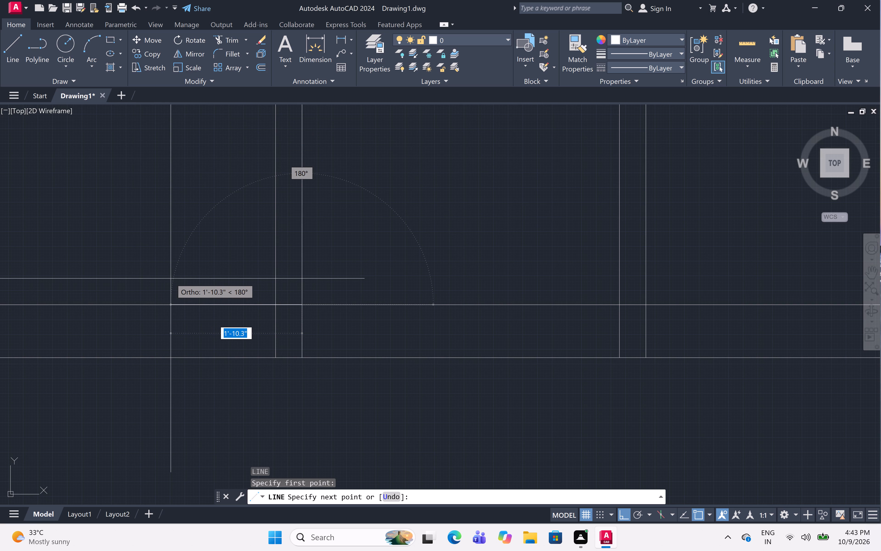
pyautogui.press('9')
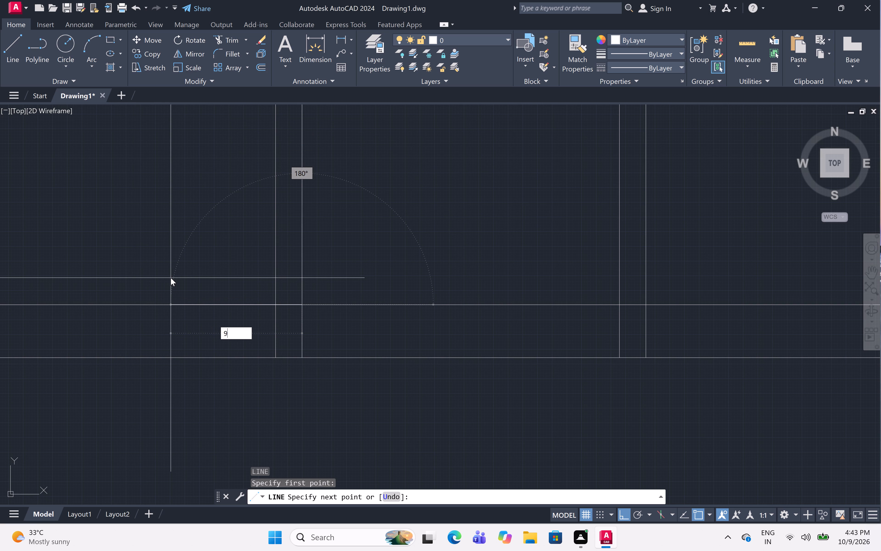
pyautogui.hotkey('shift', '"')
pyautogui.hotkey('shift', '"')
pyautogui.hotkey('shift', '"')
pyautogui.hotkey('shift', '"')
pyautogui.hotkey('shift', '"')
pyautogui.press('BackSpace')
pyautogui.press('BackSpace')
pyautogui.press('BackSpace')
pyautogui.press('BackSpace')
pyautogui.press('space')
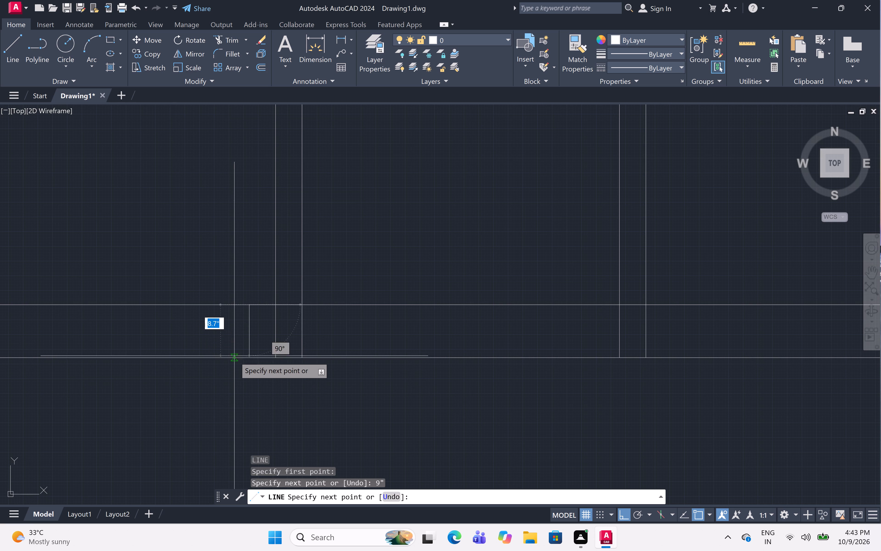
pyautogui.click(250, 357)
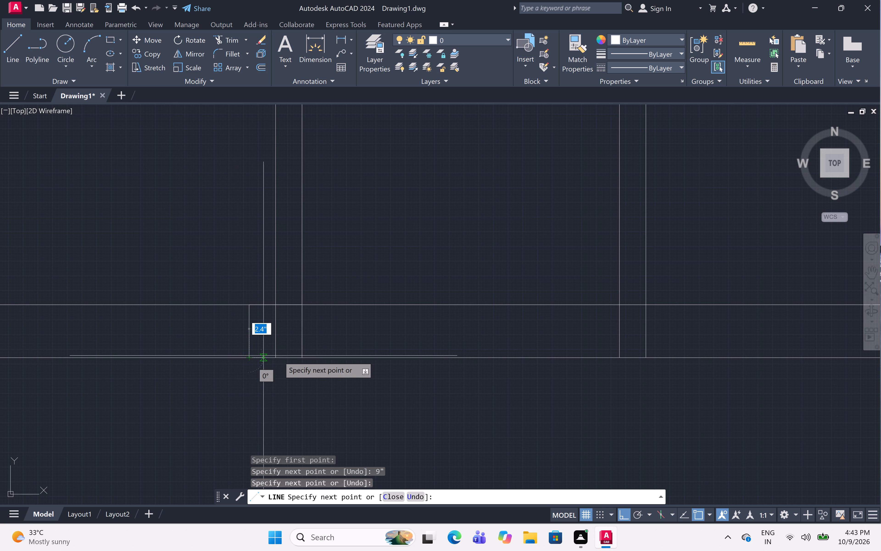
pyautogui.click(304, 354)
pyautogui.press('Escape')
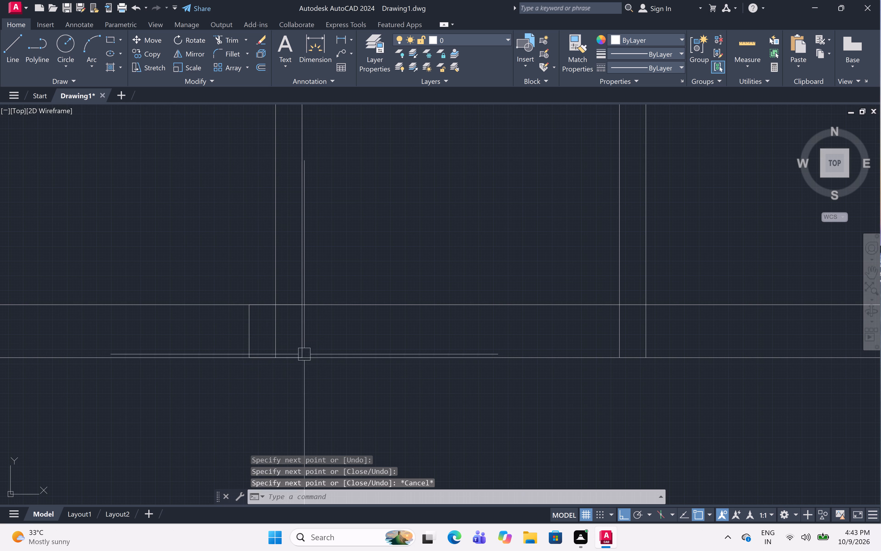
# Trim the lower-left room's partition line where it crosses the new column in the bottom outer wall.
pyautogui.write('tr')
pyautogui.press('space')
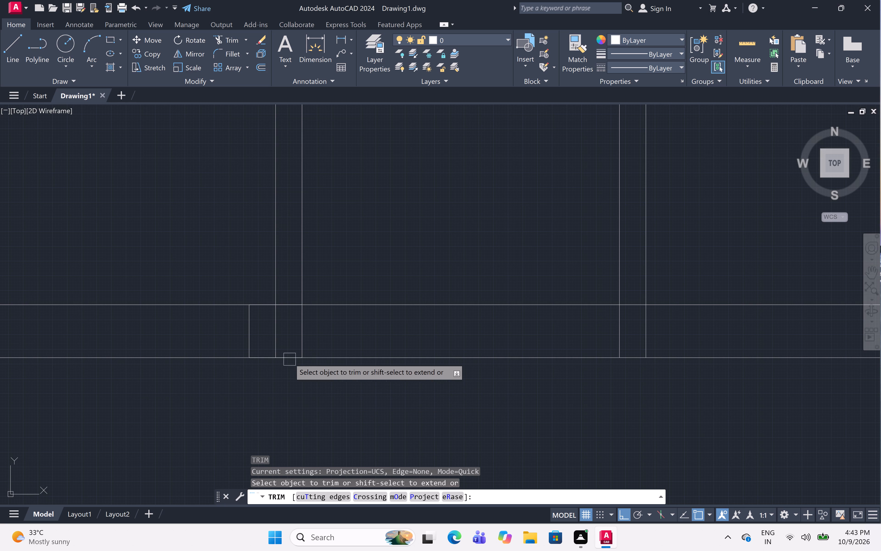
pyautogui.click(278, 343)
pyautogui.scroll(-2, 278, 344)
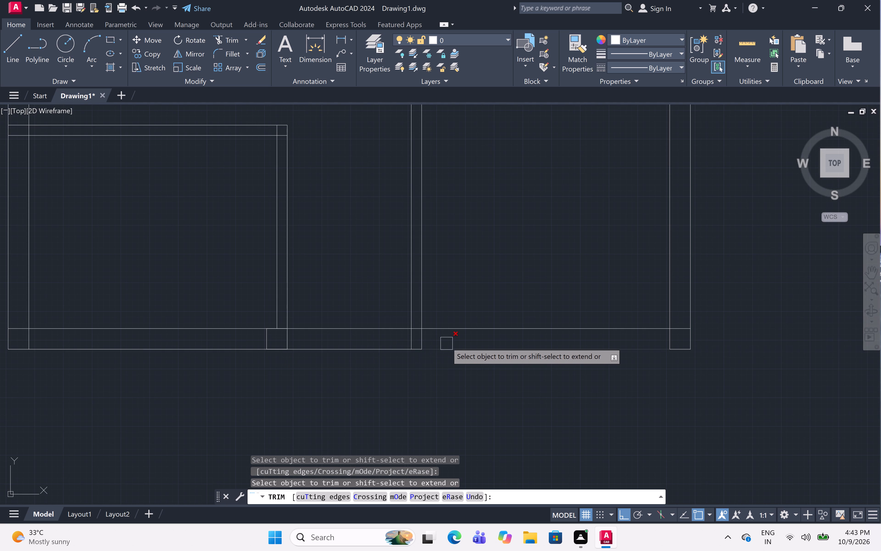
pyautogui.scroll(2, 447, 339)
pyautogui.press('Escape')
# Draw a 9" column outline in the bottom outer wall, rightward from the lower-right room's left partition line and down to the outer wall line.
pyautogui.write('l')
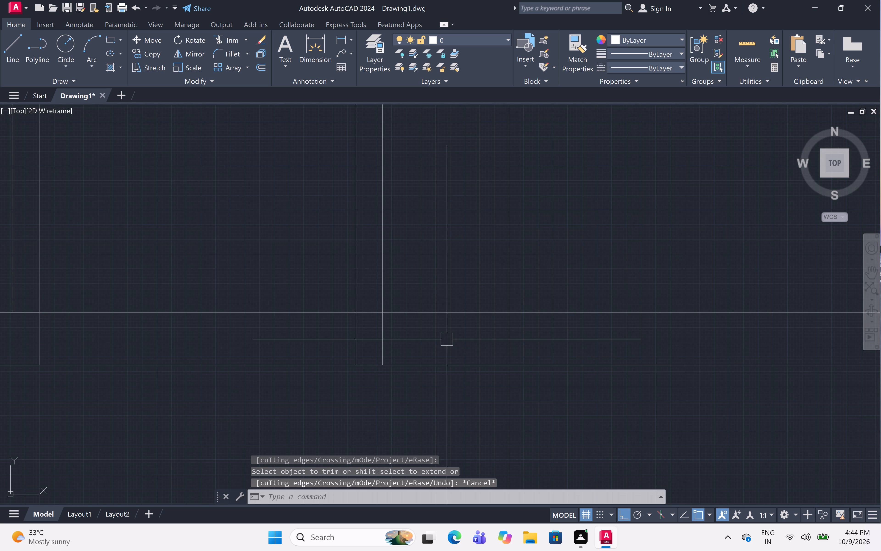
pyautogui.press('space')
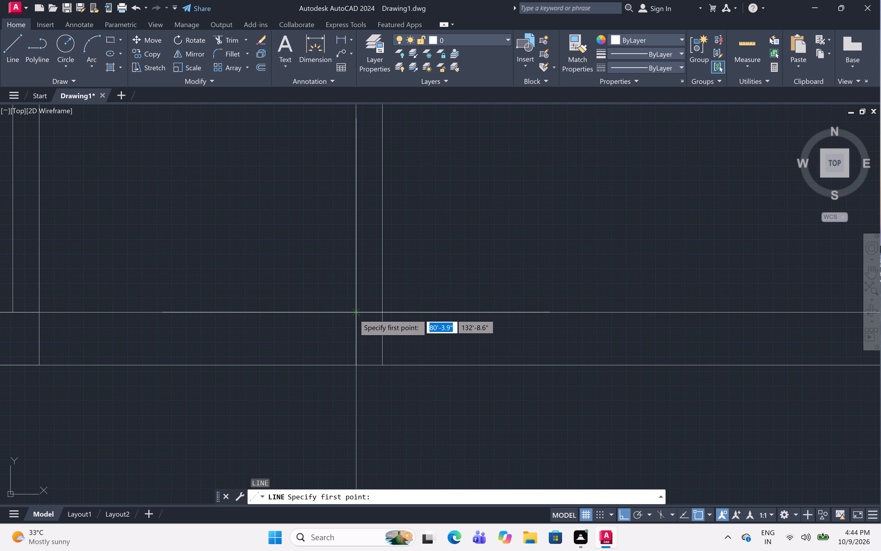
pyautogui.click(357, 311)
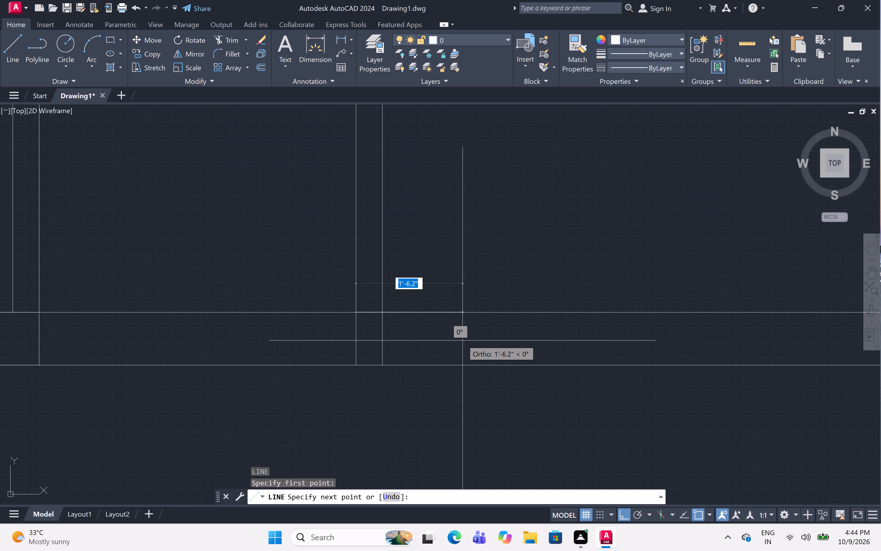
pyautogui.write('9"')
pyautogui.press('space')
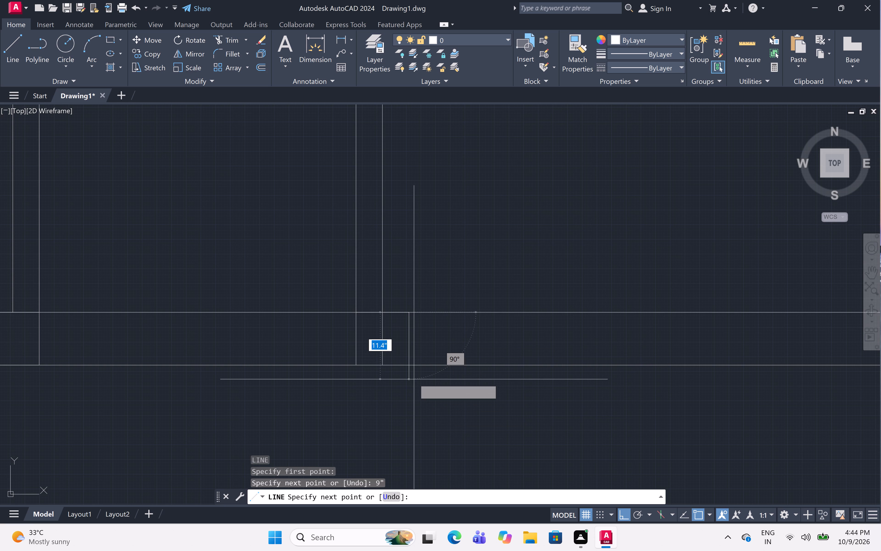
pyautogui.click(408, 364)
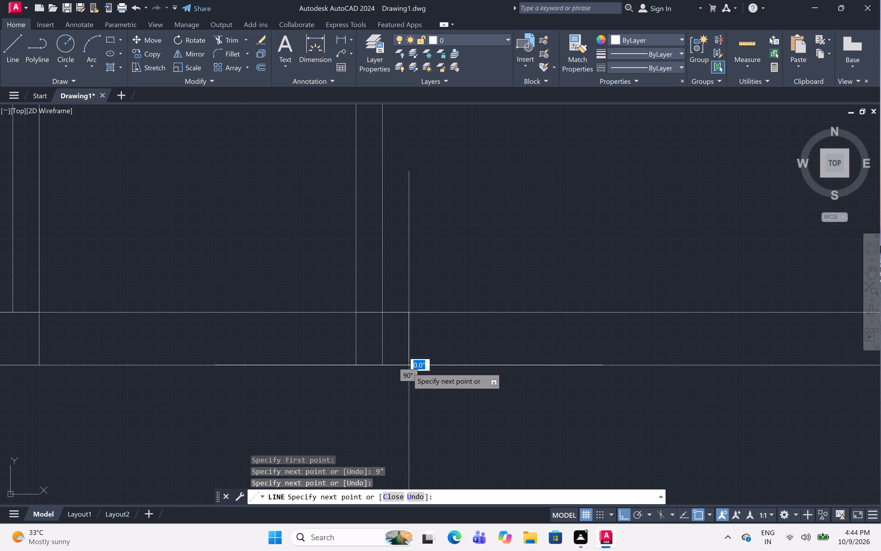
pyautogui.press('Escape')
# Trim the lower-right room's partition line where it crosses the new column in the bottom outer wall.
pyautogui.write('tr')
pyautogui.press('space')
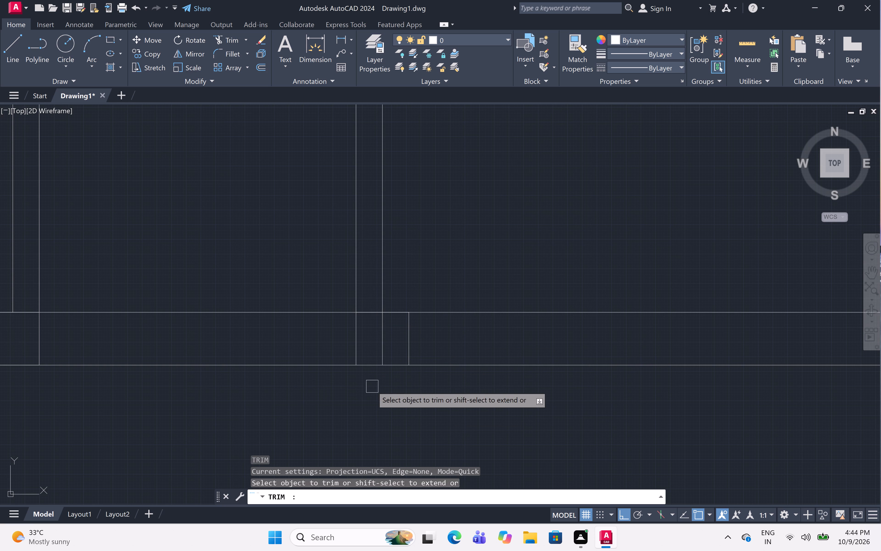
pyautogui.click(385, 333)
pyautogui.scroll(-4, 336, 403)
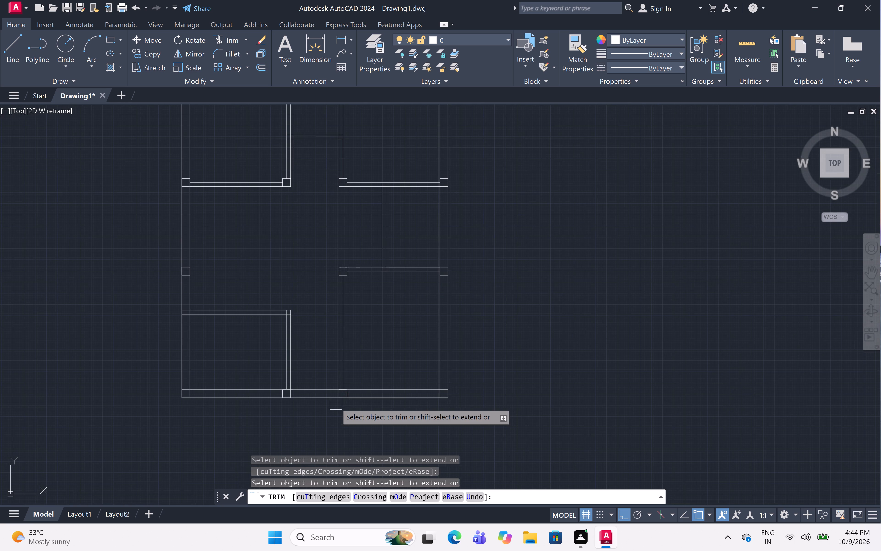
pyautogui.press('Escape')
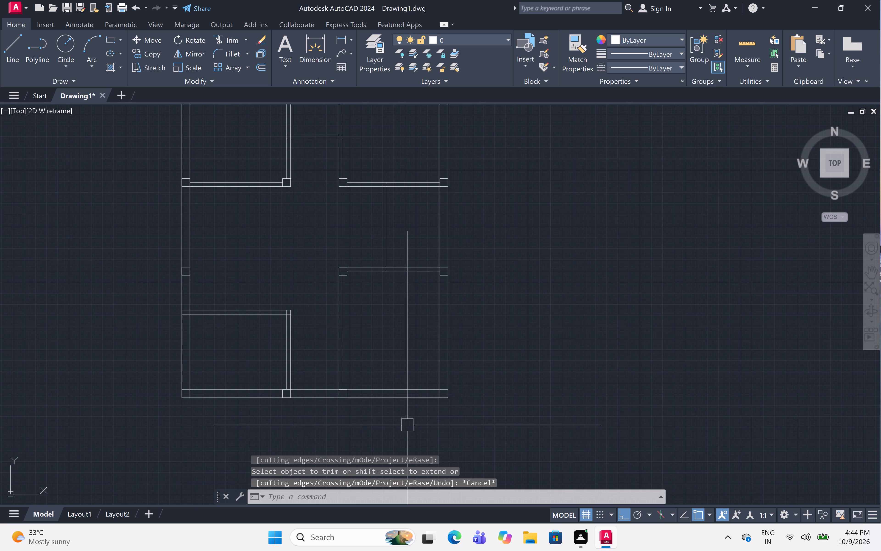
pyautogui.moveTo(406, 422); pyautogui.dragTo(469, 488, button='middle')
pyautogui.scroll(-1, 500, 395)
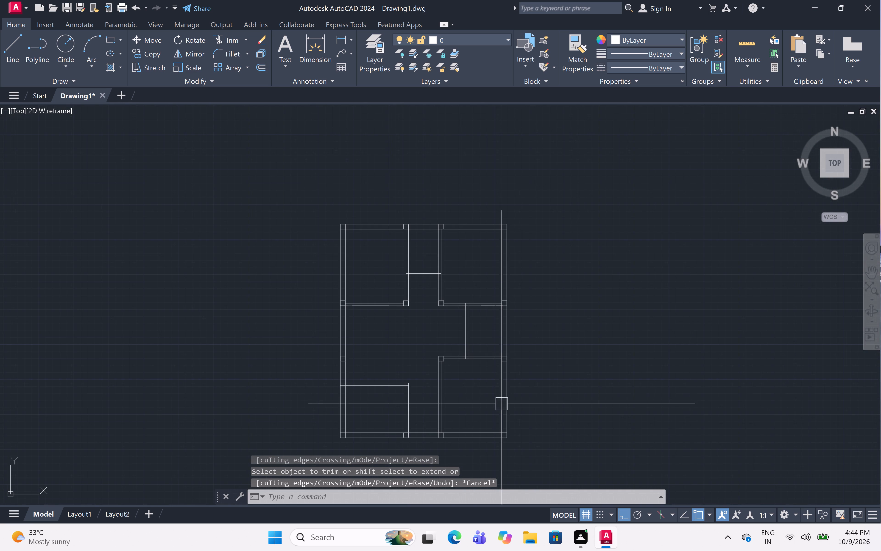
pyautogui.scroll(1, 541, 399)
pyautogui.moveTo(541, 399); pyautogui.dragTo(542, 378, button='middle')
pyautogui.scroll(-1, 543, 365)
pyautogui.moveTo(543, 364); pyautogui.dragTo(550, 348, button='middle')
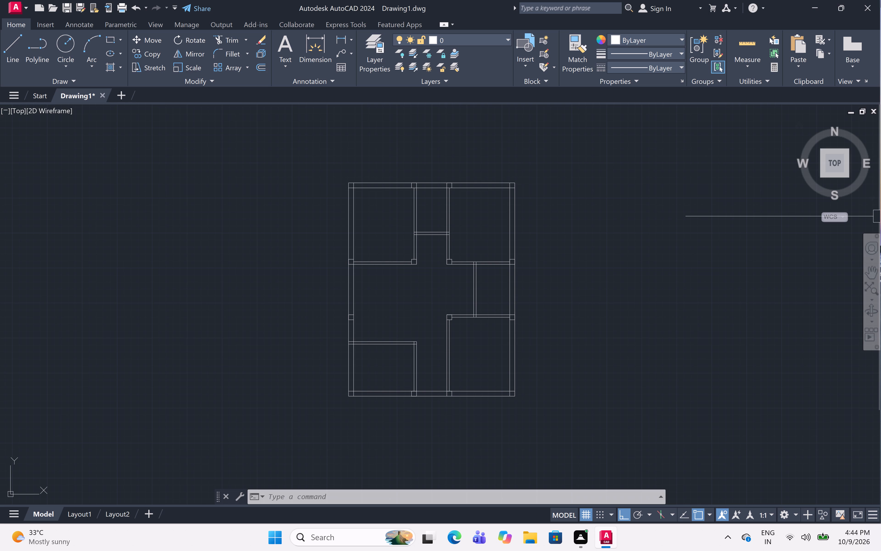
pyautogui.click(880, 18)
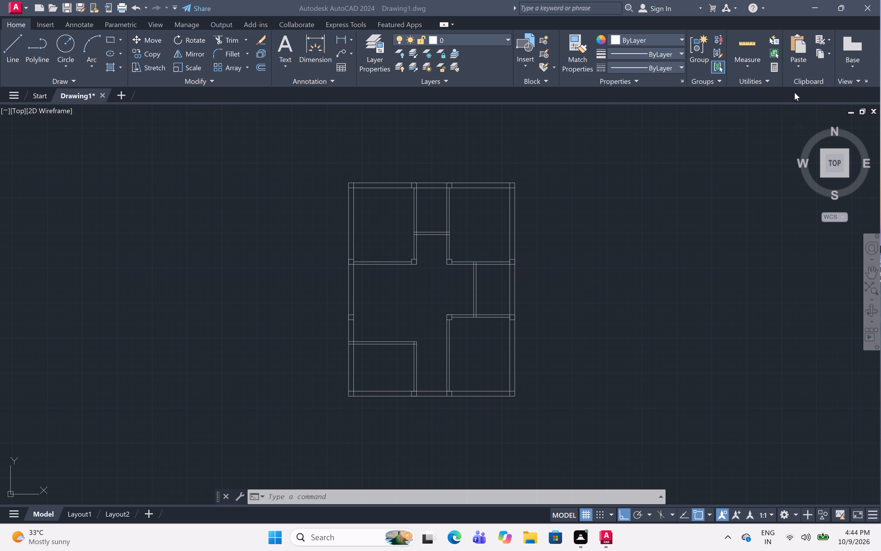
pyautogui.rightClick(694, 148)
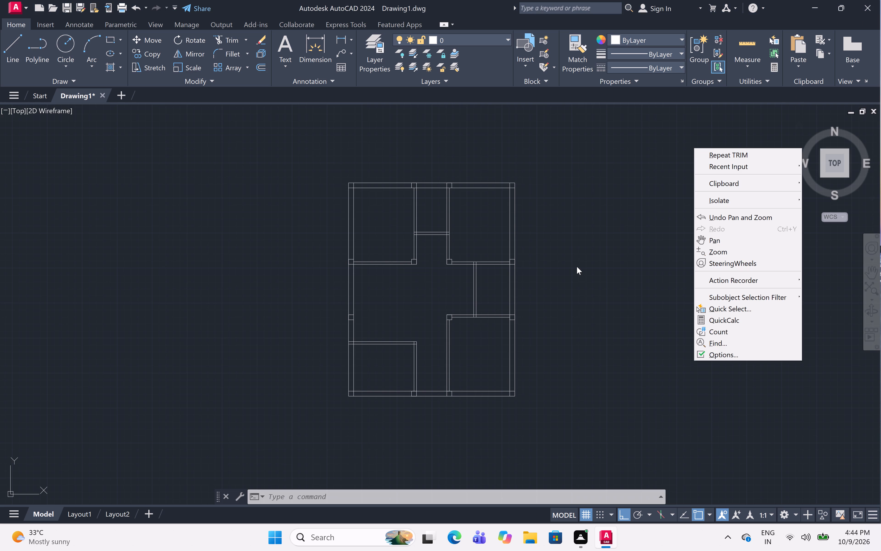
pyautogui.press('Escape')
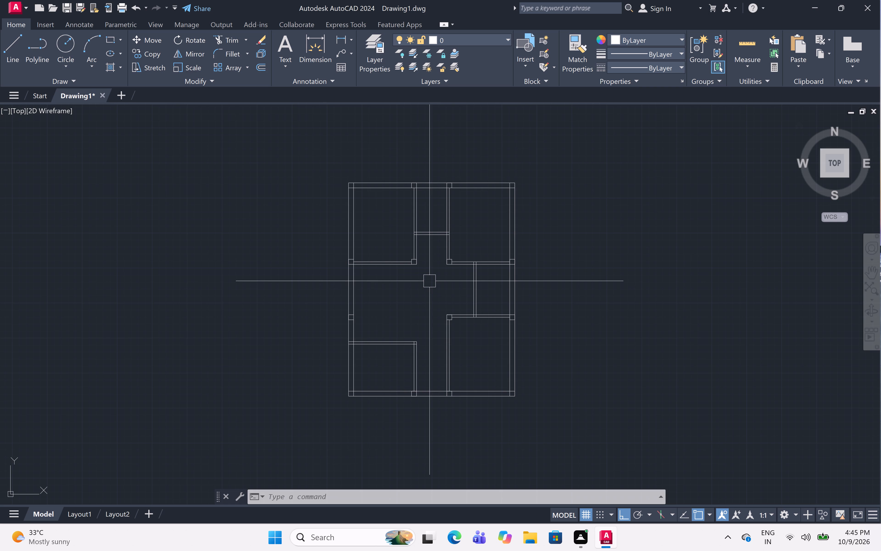
# Fill the top-left corner column and the top-wall column at the upper-left room's right partition with solid blue hatch.
pyautogui.press('h')
pyautogui.press('space')
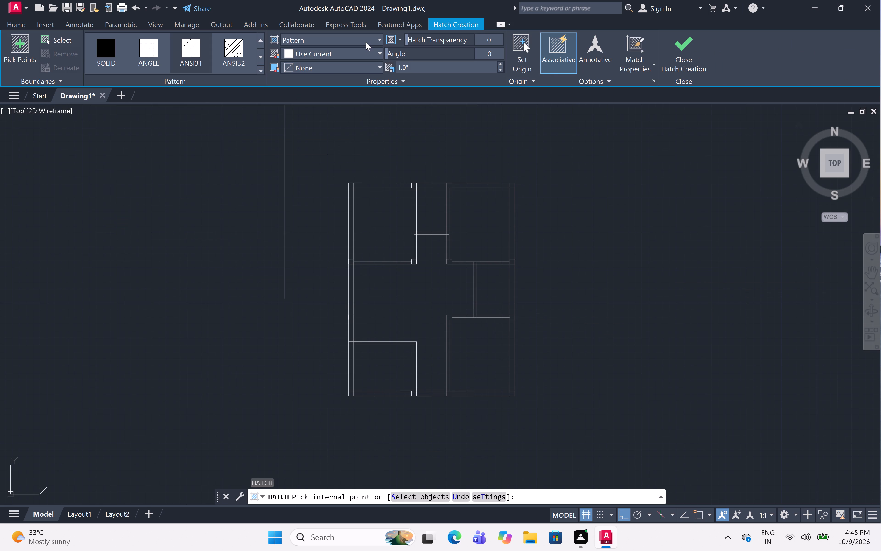
pyautogui.click(365, 34)
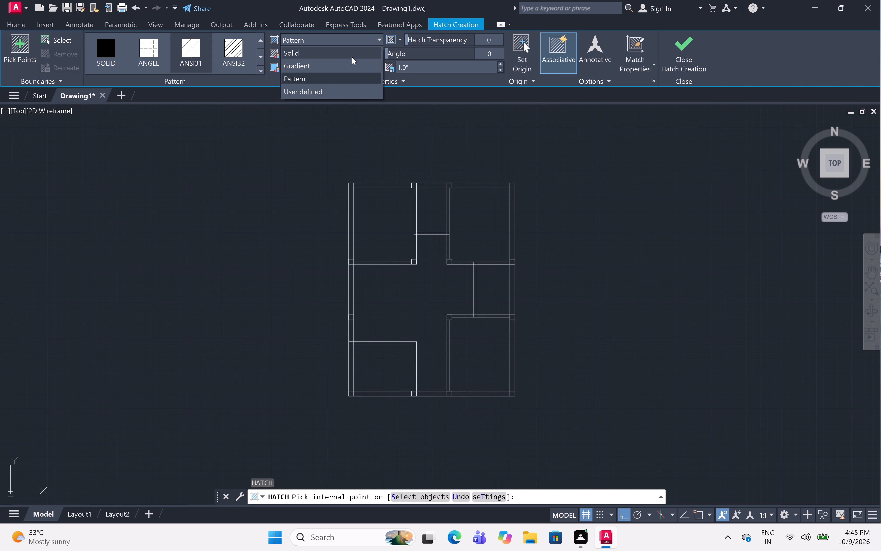
pyautogui.click(352, 57)
pyautogui.click(354, 51)
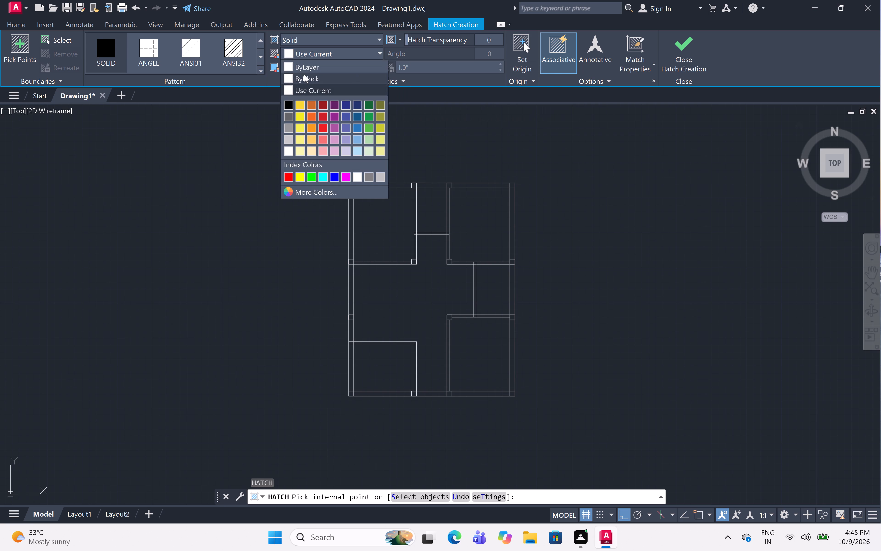
pyautogui.click(331, 177)
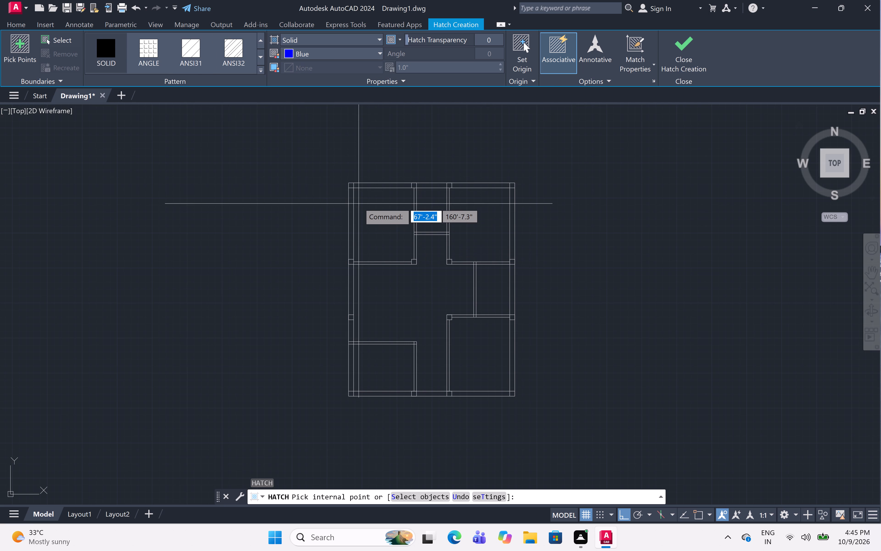
pyautogui.scroll(4, 356, 188)
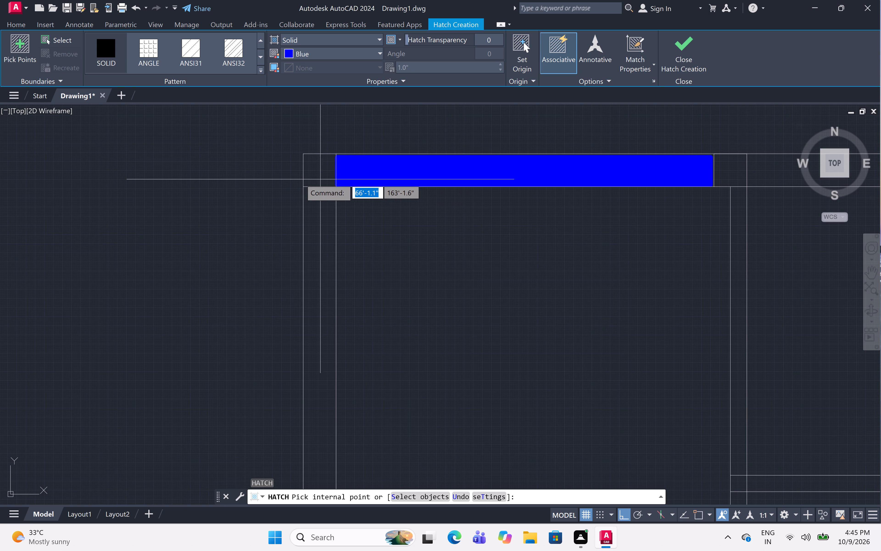
pyautogui.click(322, 183)
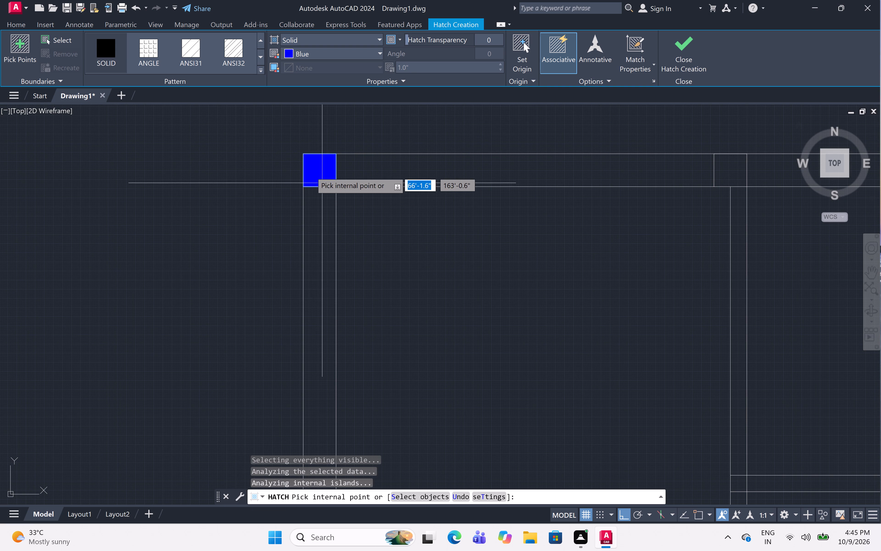
pyautogui.scroll(-2, 310, 172)
pyautogui.scroll(4, 477, 171)
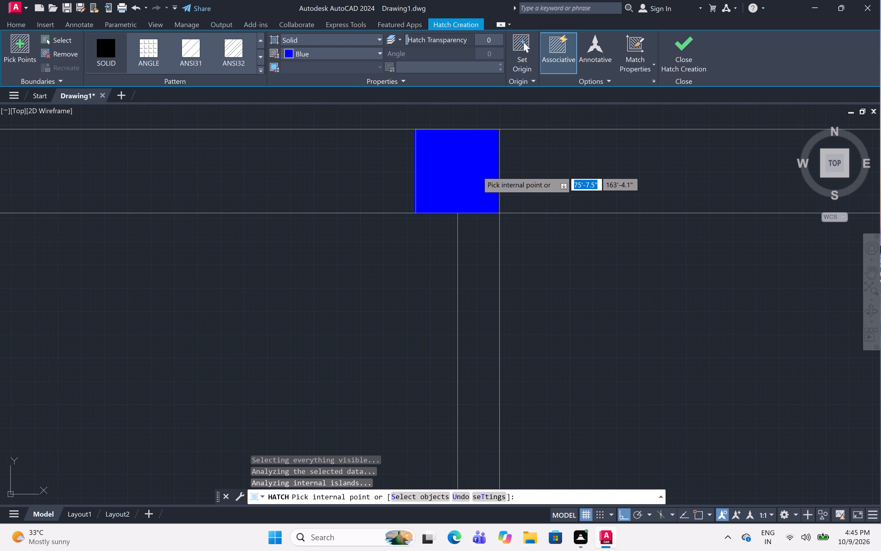
pyautogui.click(477, 171)
# Add the top-wall column at the upper-right room's left partition and the top-right corner column to the solid blue hatch.
pyautogui.scroll(-4, 476, 170)
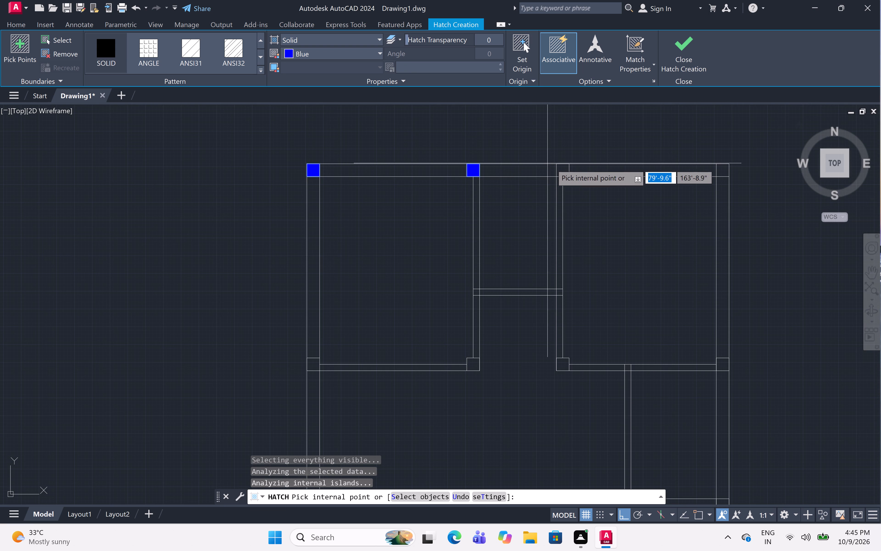
pyautogui.scroll(5, 576, 169)
pyautogui.click(474, 169)
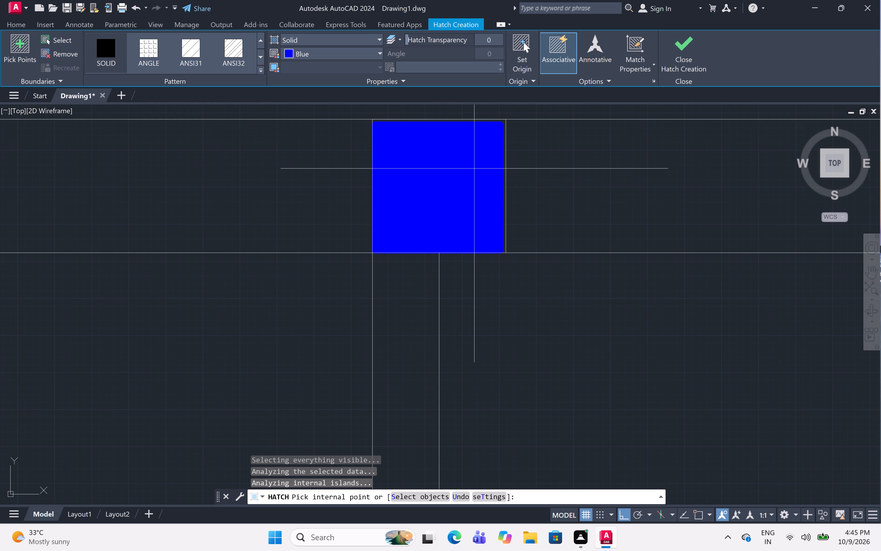
pyautogui.scroll(-11, 474, 169)
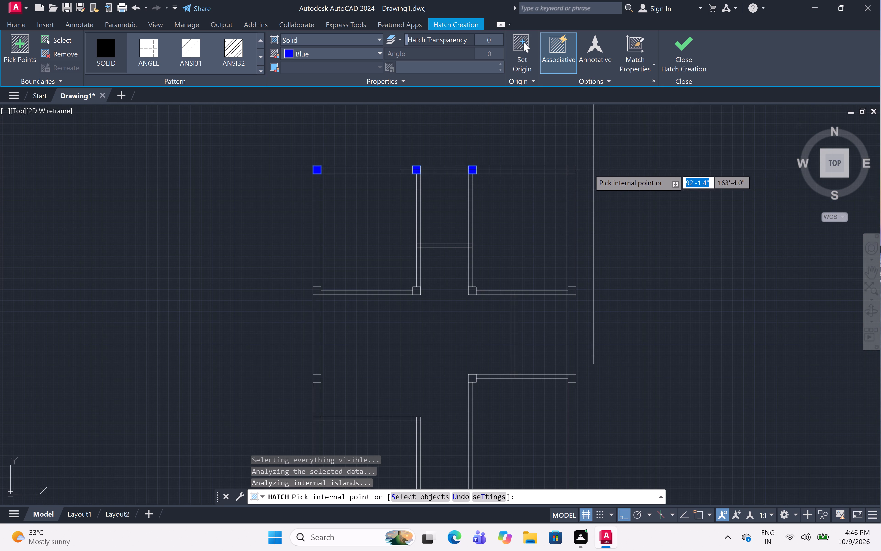
pyautogui.scroll(9, 569, 166)
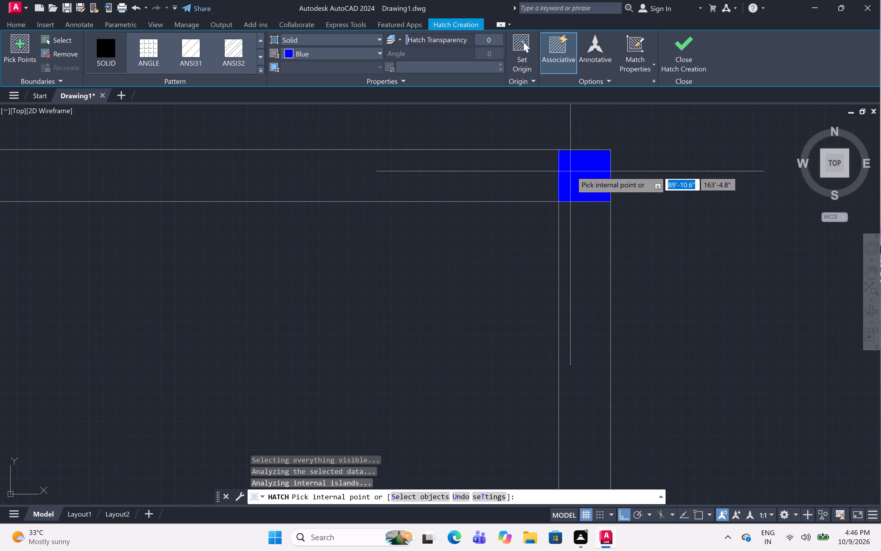
pyautogui.click(571, 171)
# Fill the four columns along the bottom partitions of the two upper rooms with the solid blue hatch, from left to right.
pyautogui.scroll(-5, 572, 171)
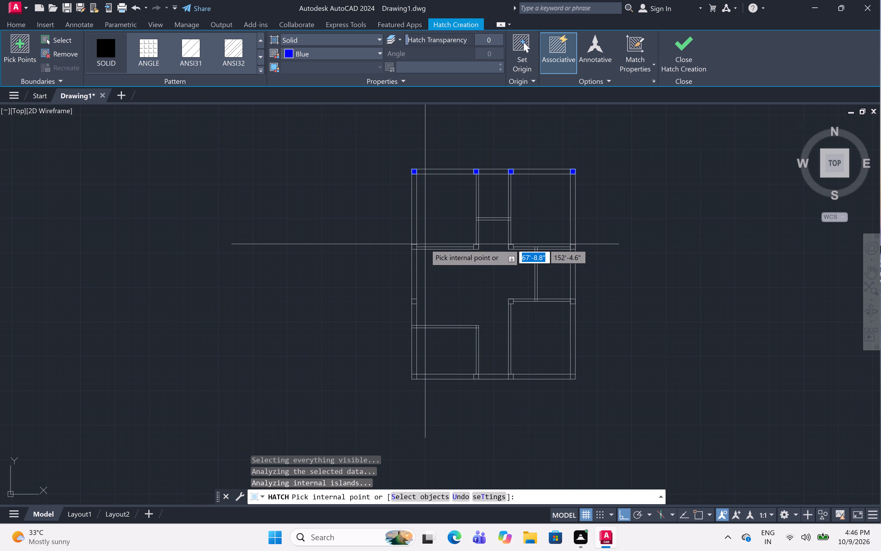
pyautogui.scroll(4, 425, 244)
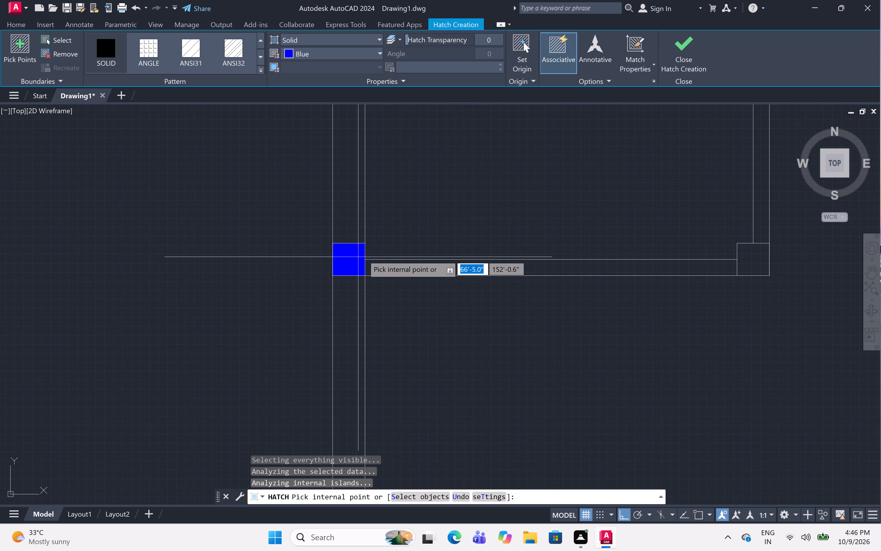
pyautogui.click(355, 253)
pyautogui.scroll(-4, 355, 250)
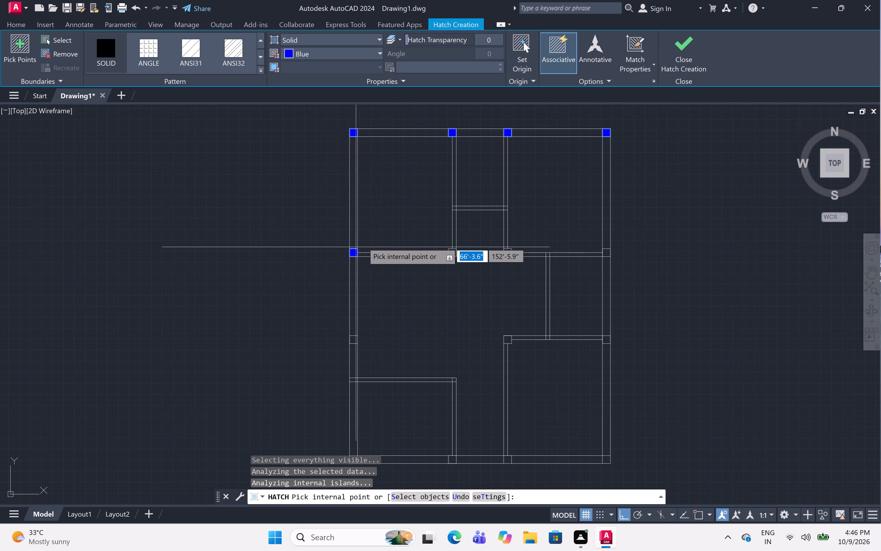
pyautogui.scroll(3, 447, 254)
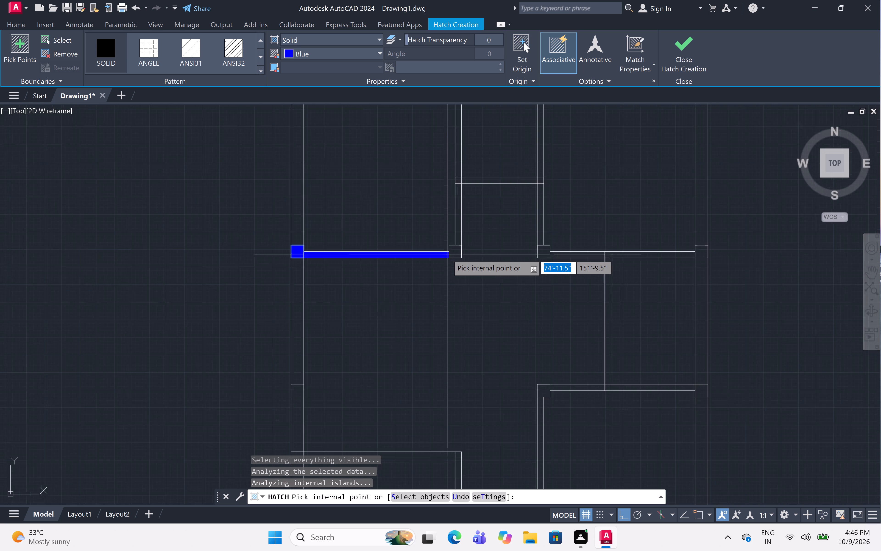
pyautogui.scroll(2, 447, 254)
pyautogui.click(488, 250)
pyautogui.scroll(-5, 482, 248)
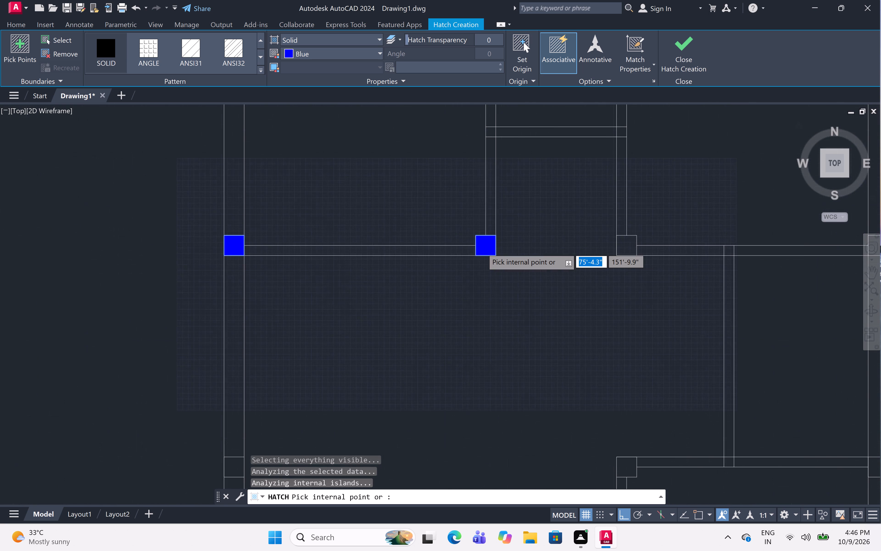
pyautogui.scroll(4, 639, 239)
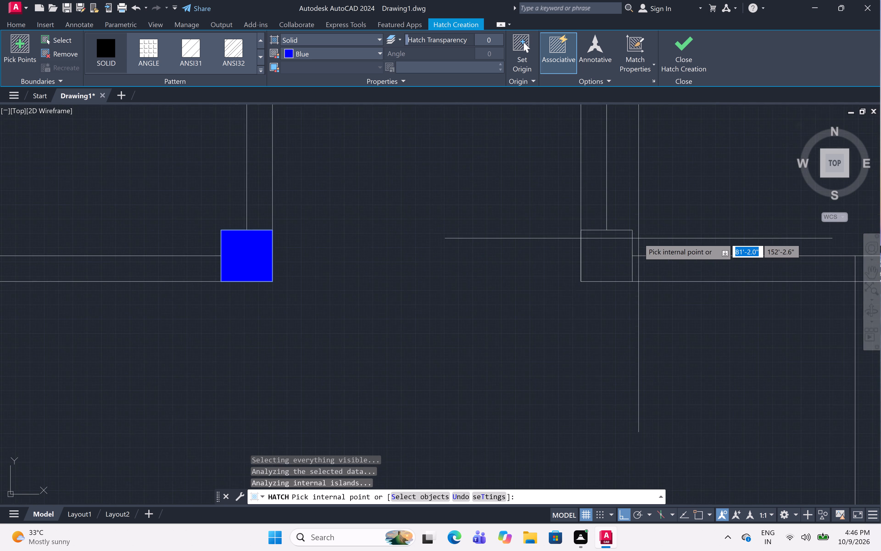
pyautogui.click(604, 259)
pyautogui.scroll(-8, 594, 253)
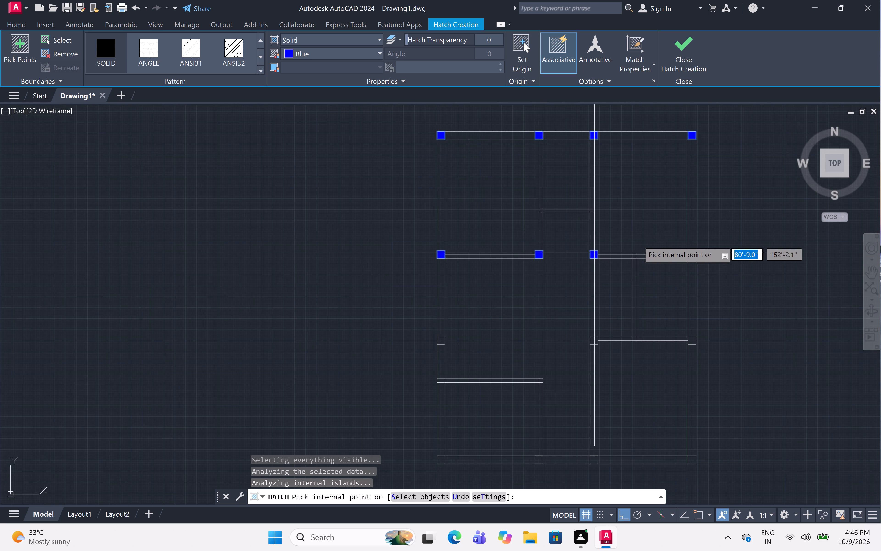
pyautogui.scroll(6, 698, 253)
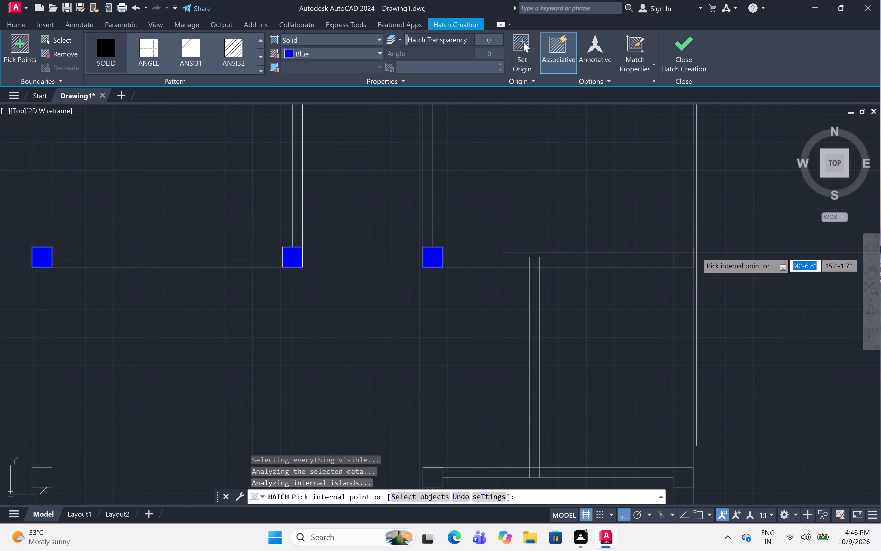
pyautogui.scroll(4, 691, 256)
pyautogui.click(660, 255)
# Hatch in solid blue the left outer wall column above the lower-left room and the two columns at the lower-right room's top corners.
pyautogui.scroll(-8, 661, 255)
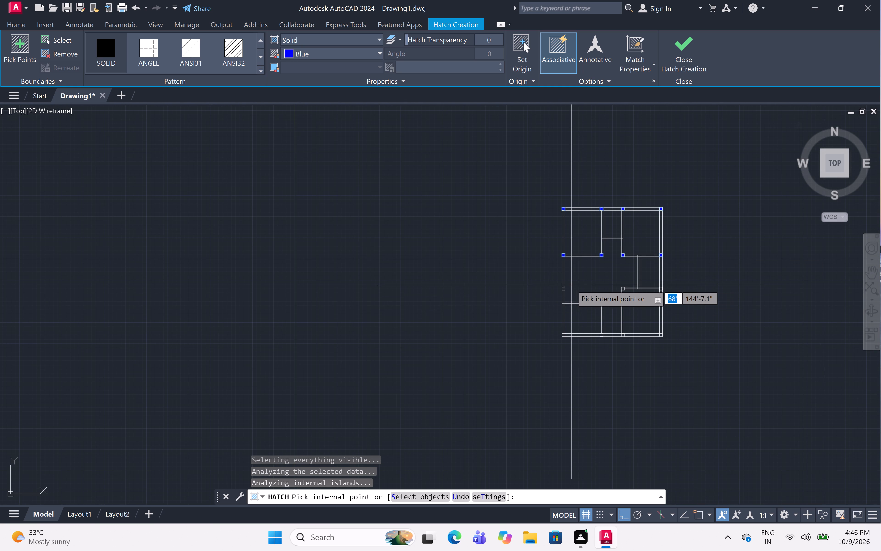
pyautogui.scroll(10, 559, 293)
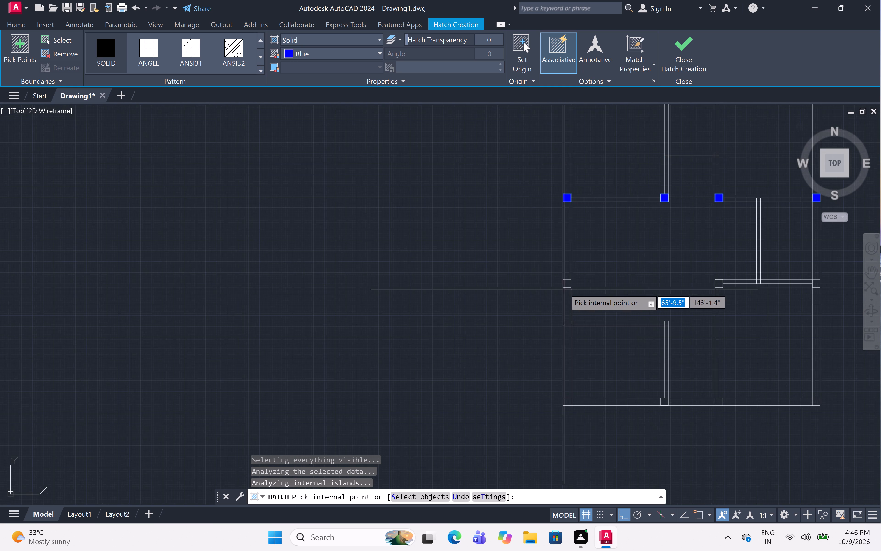
pyautogui.scroll(4, 570, 286)
pyautogui.click(567, 281)
pyautogui.scroll(-6, 566, 281)
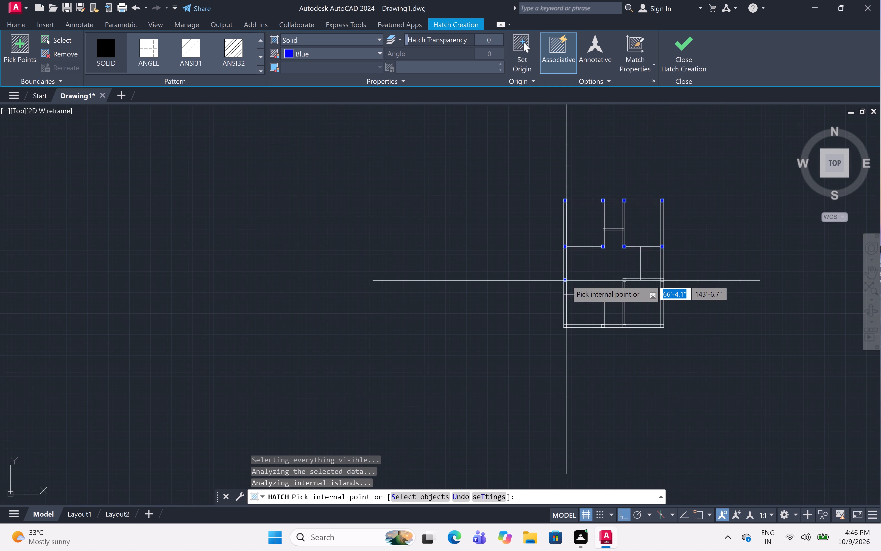
pyautogui.scroll(4, 634, 278)
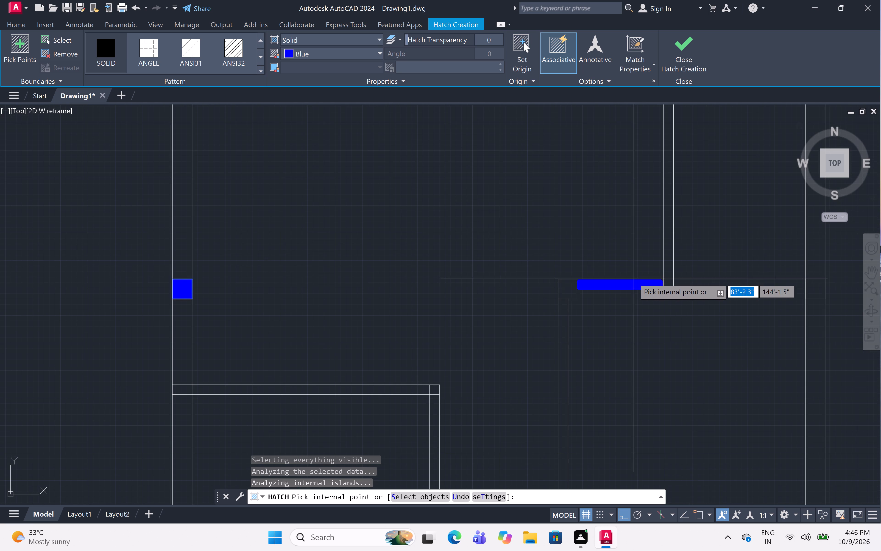
pyautogui.scroll(4, 600, 282)
pyautogui.click(423, 316)
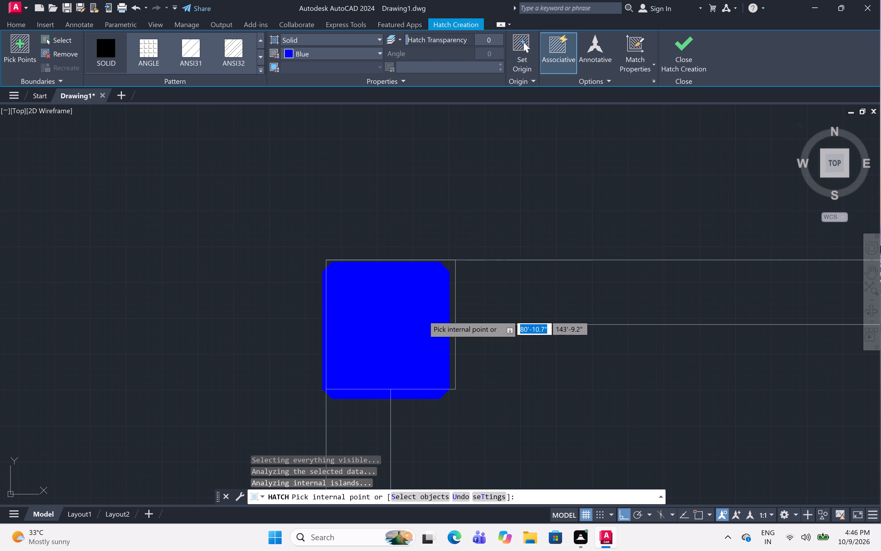
pyautogui.scroll(-8, 423, 314)
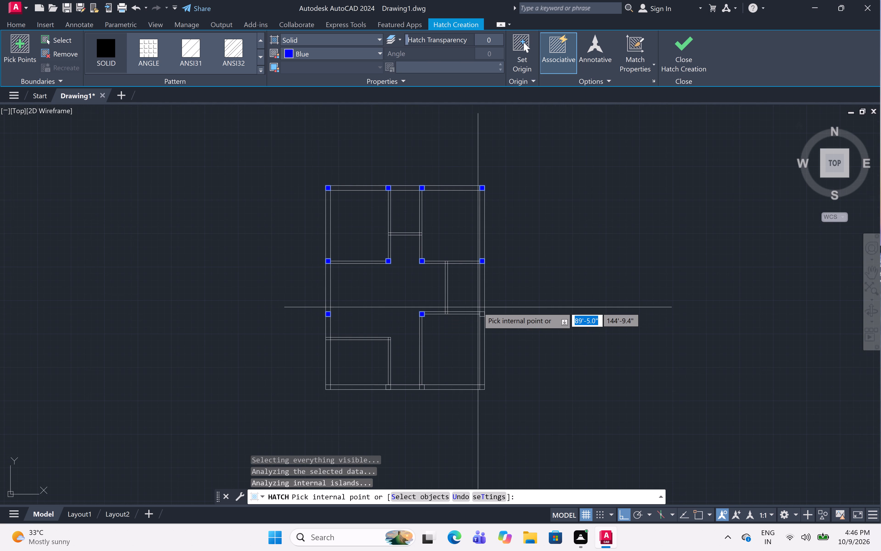
pyautogui.scroll(3, 491, 316)
pyautogui.scroll(1, 463, 318)
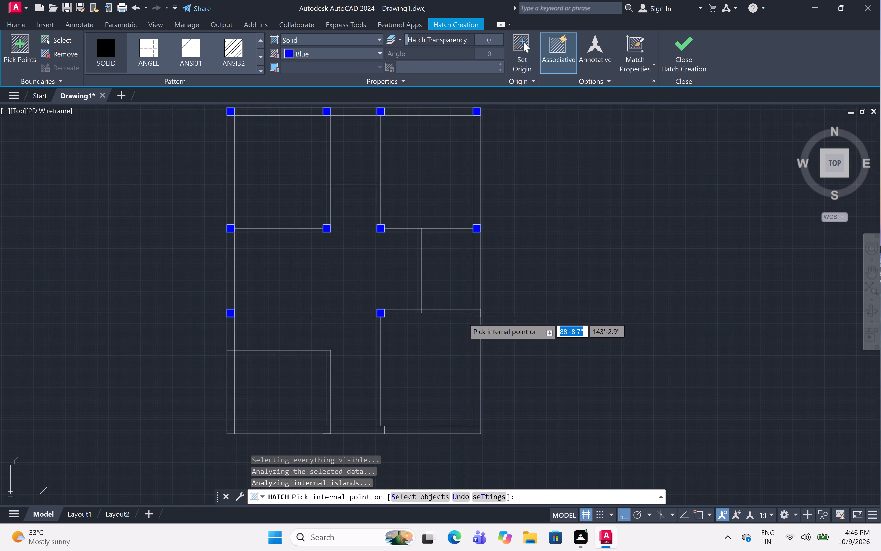
pyautogui.scroll(4, 463, 316)
pyautogui.click(593, 268)
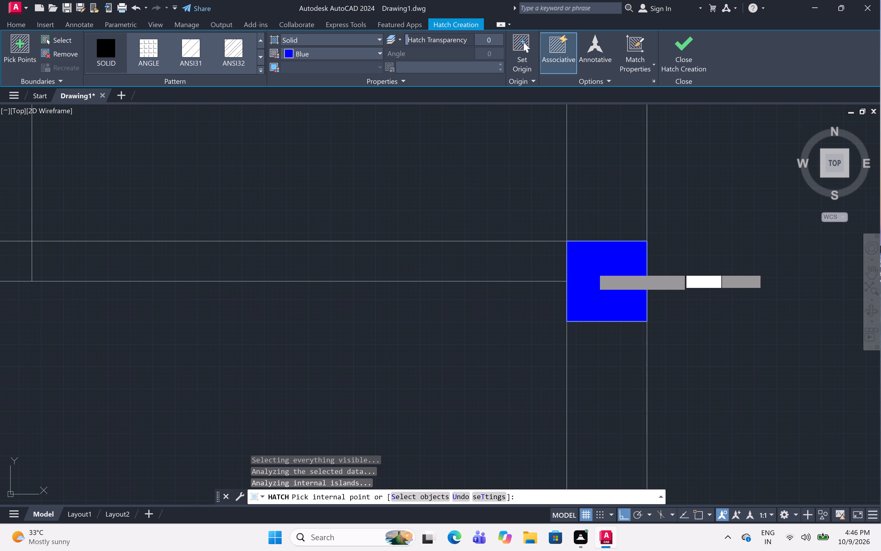
# Fill the bottom-right corner column and the bottom-wall column at the lower-right room's left partition with solid blue hatch.
pyautogui.scroll(-8, 587, 266)
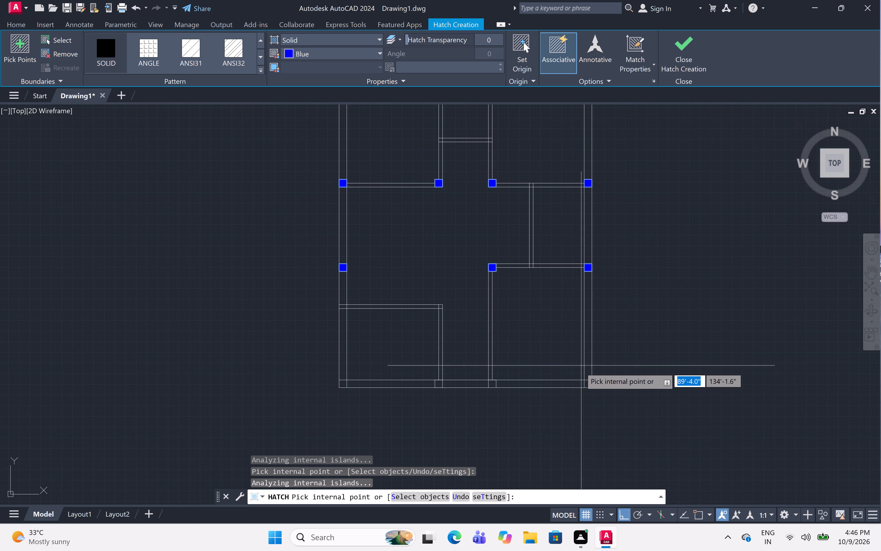
pyautogui.scroll(6, 582, 387)
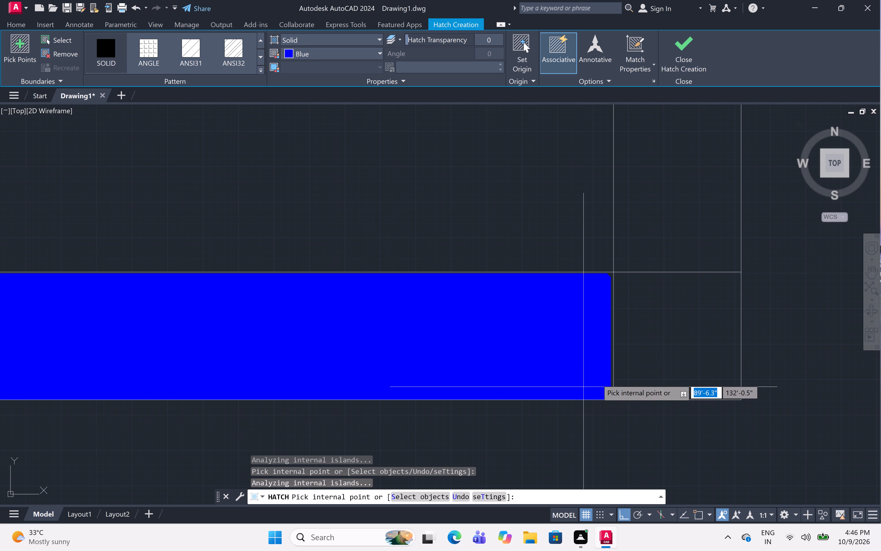
pyautogui.click(641, 360)
pyautogui.scroll(-6, 640, 357)
pyautogui.scroll(-4, 619, 357)
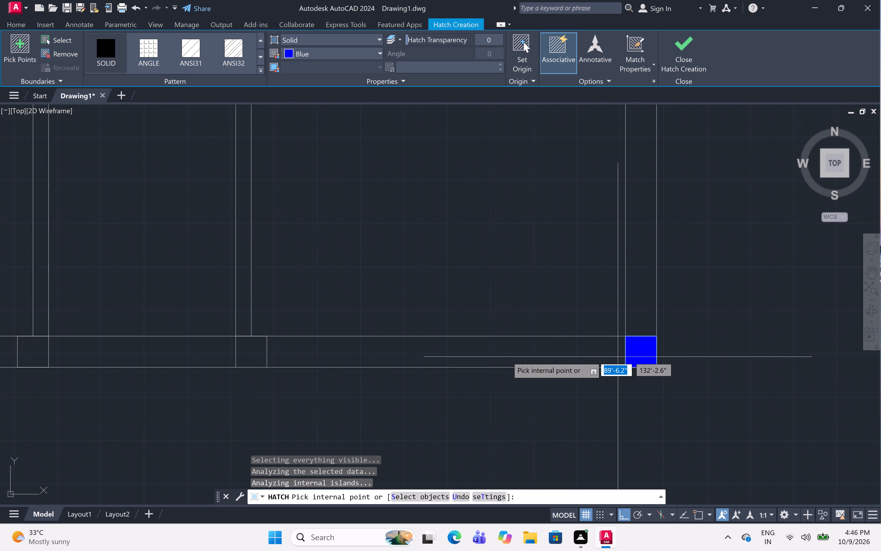
pyautogui.moveTo(173, 273); pyautogui.dragTo(454, 342, button='middle')
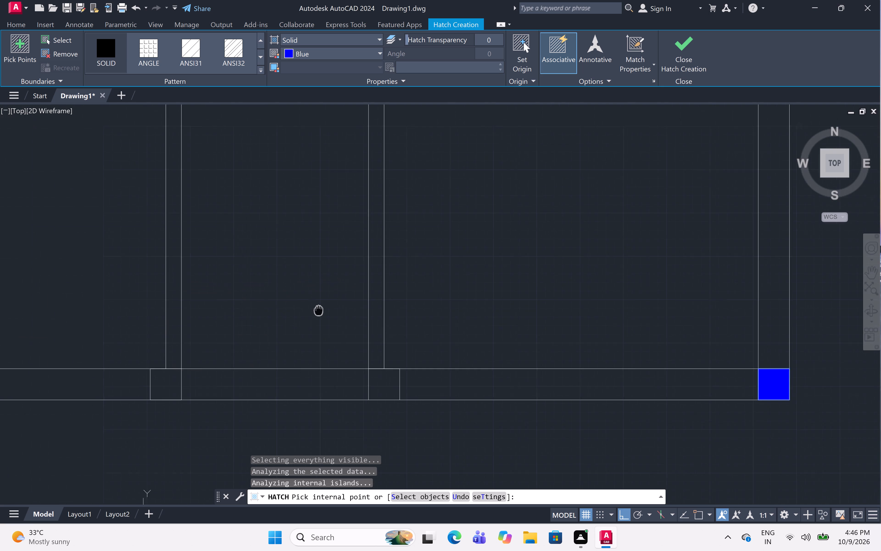
pyautogui.moveTo(454, 342); pyautogui.dragTo(535, 246, button='middle')
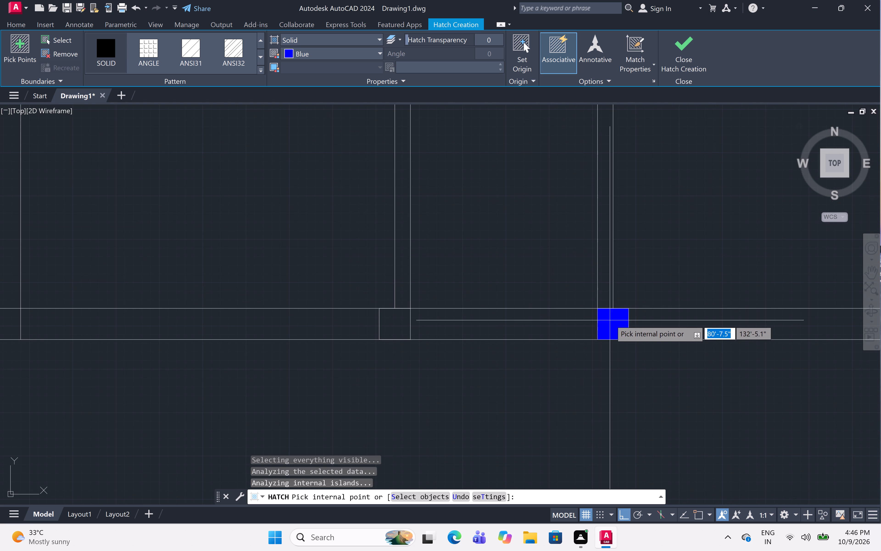
pyautogui.click(613, 320)
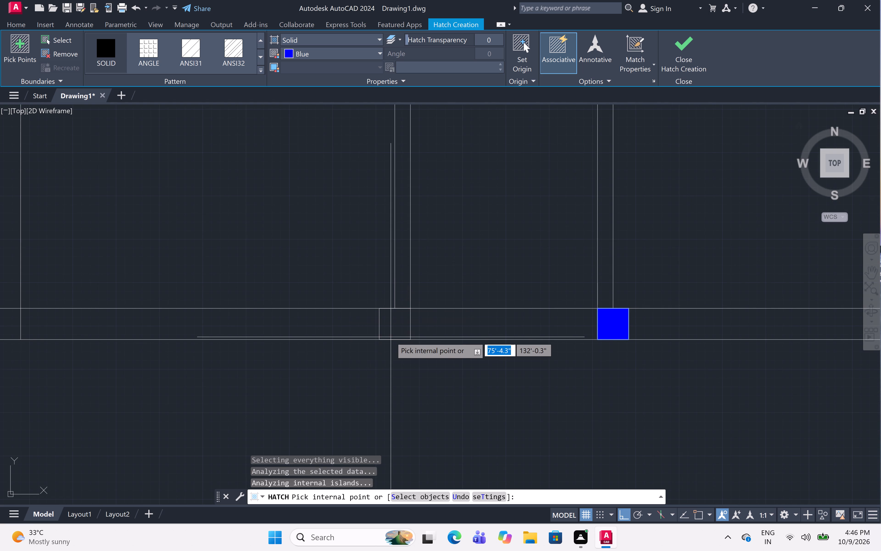
# Add the bottom-wall column at the lower-left room's right partition and the bottom-left corner column to the solid blue hatch, and finish hatching.
pyautogui.click(390, 324)
pyautogui.scroll(-2, 400, 317)
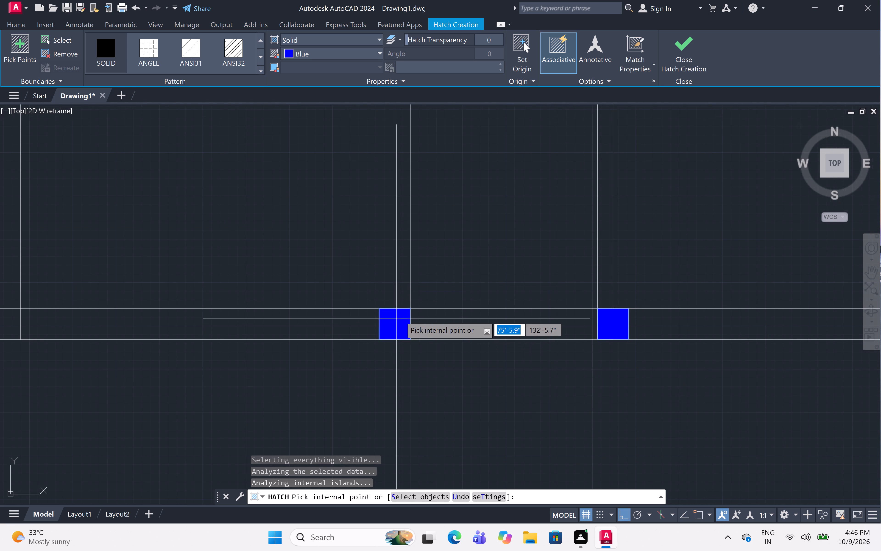
pyautogui.scroll(-2, 401, 317)
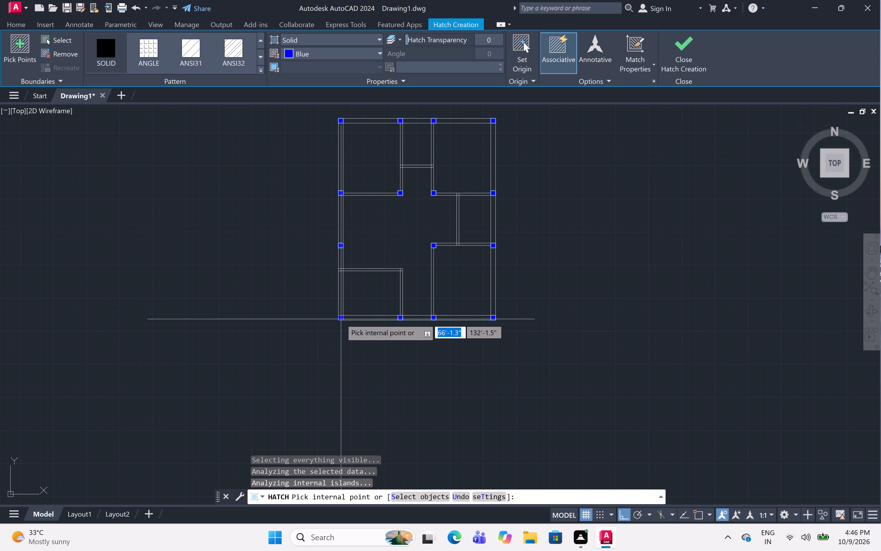
pyautogui.scroll(6, 341, 318)
pyautogui.click(341, 315)
pyautogui.scroll(-7, 352, 308)
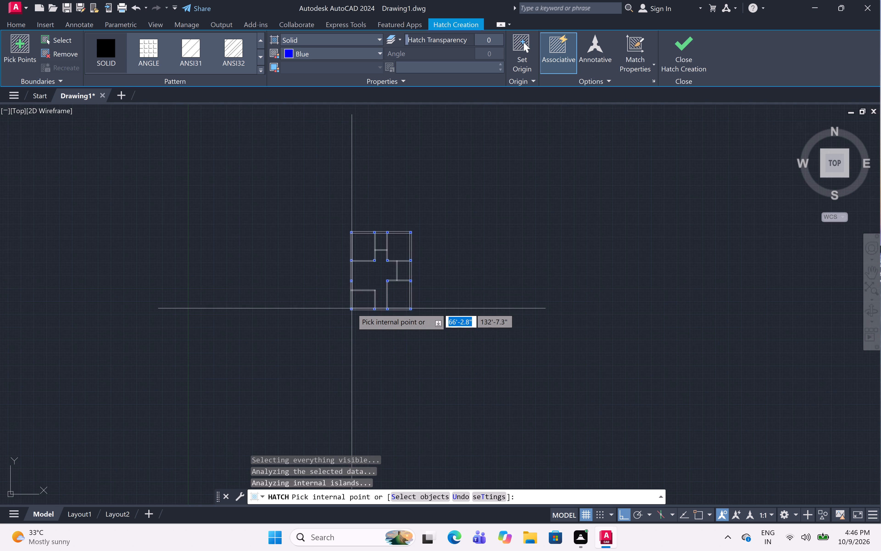
pyautogui.scroll(4, 380, 285)
pyautogui.moveTo(372, 278); pyautogui.dragTo(402, 327, button='middle')
pyautogui.press('Escape')
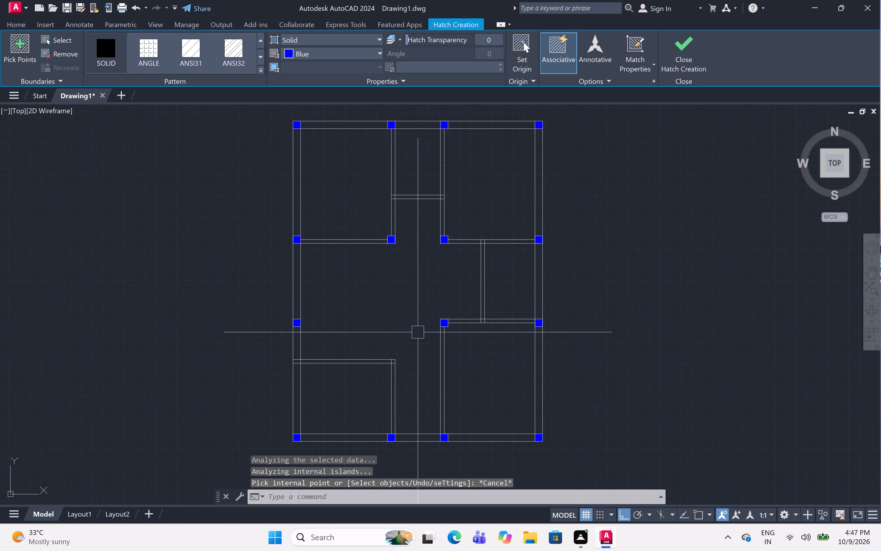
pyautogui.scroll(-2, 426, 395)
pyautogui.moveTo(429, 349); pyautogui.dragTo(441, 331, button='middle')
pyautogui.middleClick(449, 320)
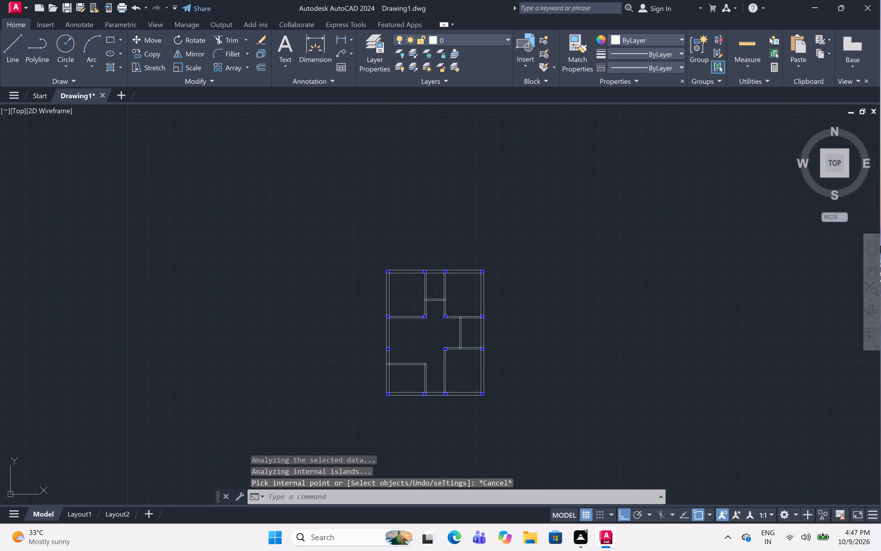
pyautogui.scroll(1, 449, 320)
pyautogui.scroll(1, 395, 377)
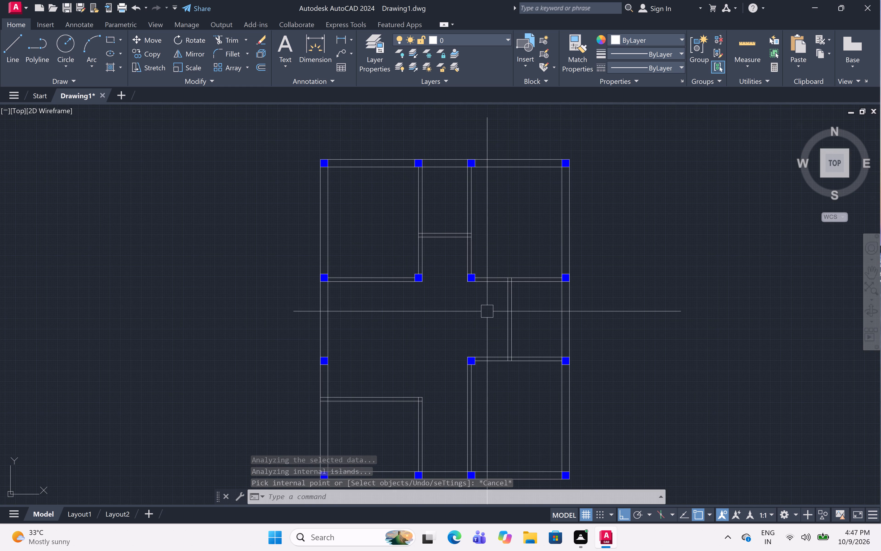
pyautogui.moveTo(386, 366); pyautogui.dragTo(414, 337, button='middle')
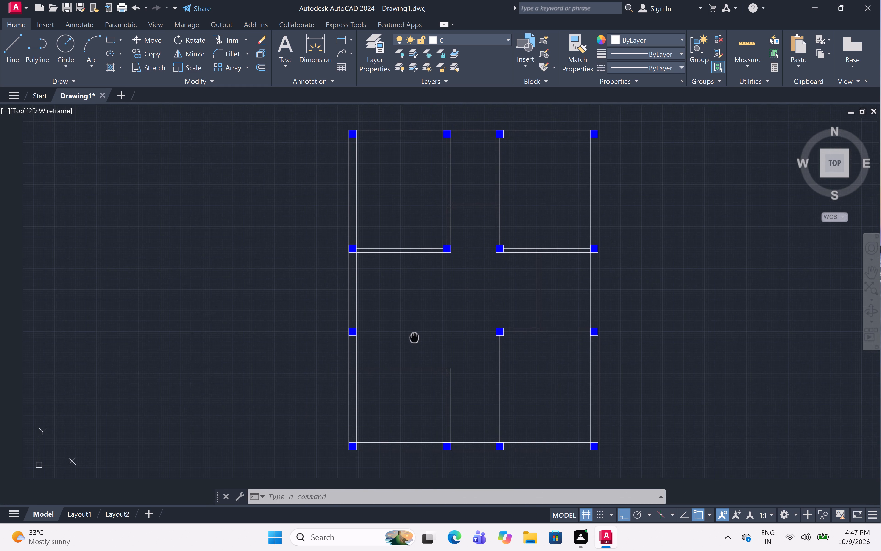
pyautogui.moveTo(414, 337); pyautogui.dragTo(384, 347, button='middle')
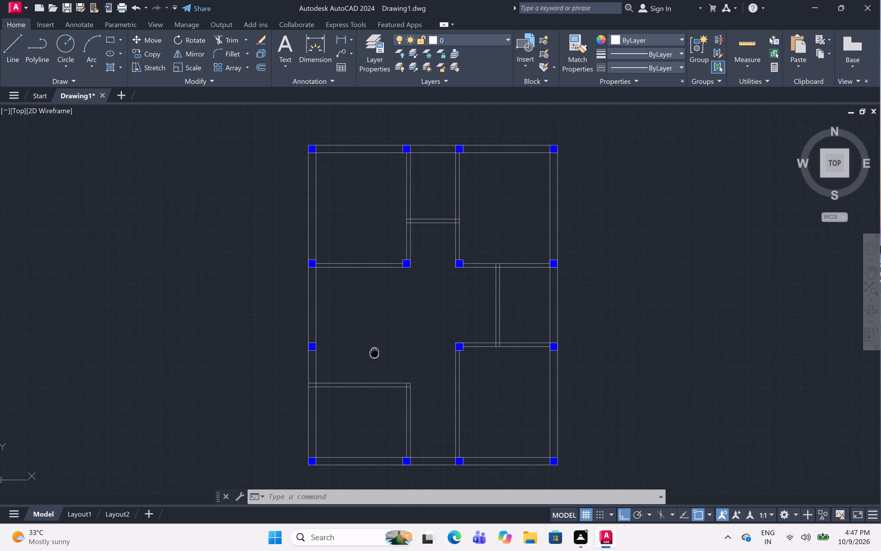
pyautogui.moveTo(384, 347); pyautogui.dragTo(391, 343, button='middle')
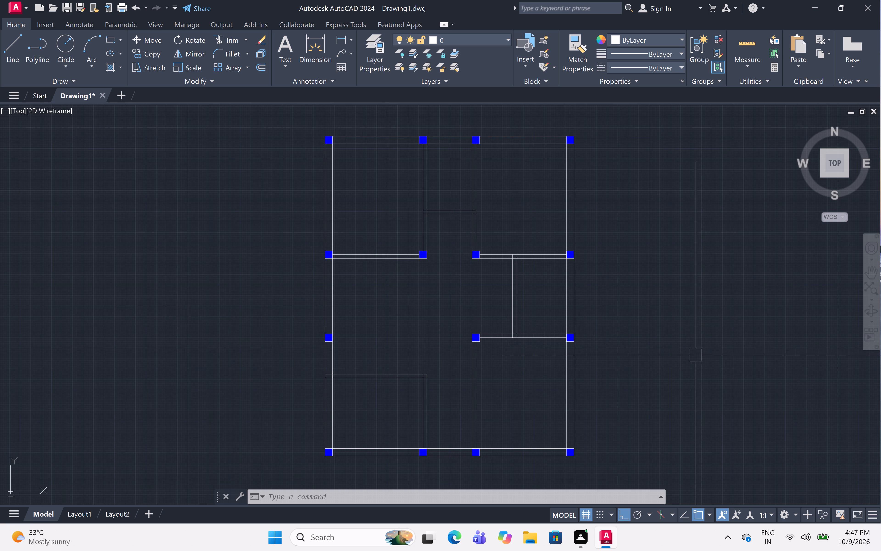
# Examine both junctions where the short cross partition meets the vertical partitions between the two upper rooms.
pyautogui.moveTo(422, 219); pyautogui.dragTo(424, 247, button='middle')
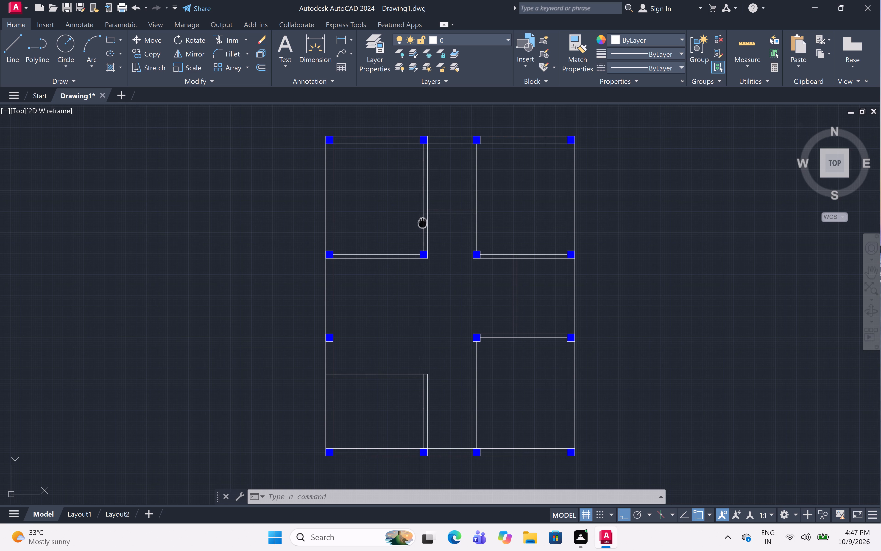
pyautogui.moveTo(424, 247); pyautogui.dragTo(424, 248, button='middle')
pyautogui.scroll(3, 425, 245)
pyautogui.scroll(-2, 434, 222)
pyautogui.scroll(4, 434, 223)
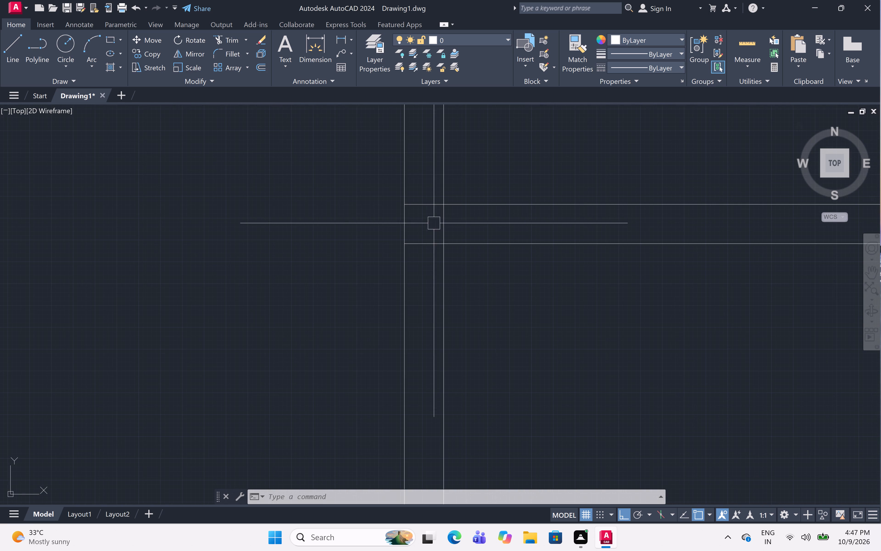
pyautogui.scroll(-2, 424, 225)
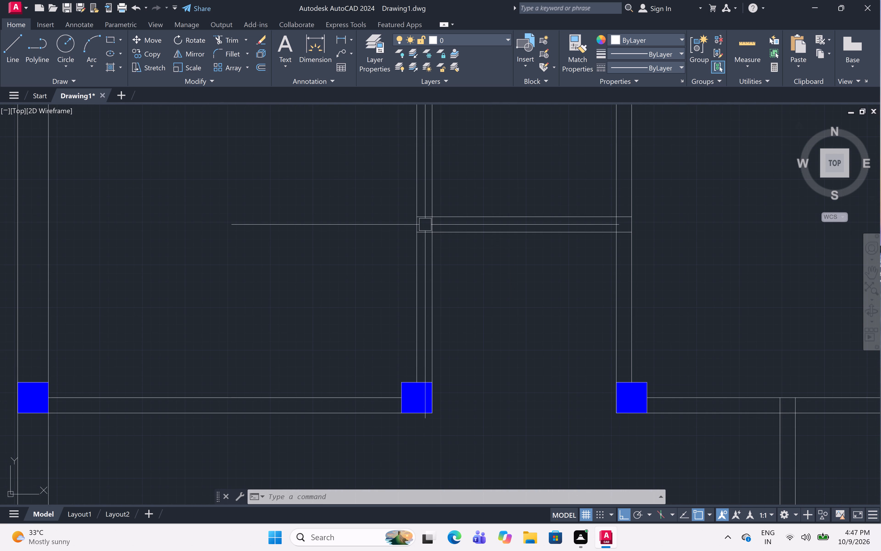
pyautogui.scroll(3, 425, 224)
pyautogui.scroll(-3, 407, 232)
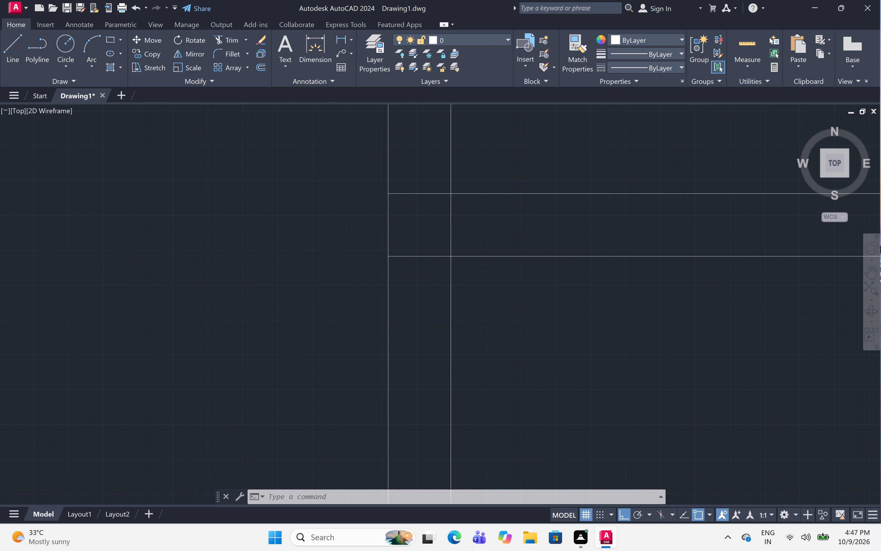
pyautogui.scroll(-3, 407, 232)
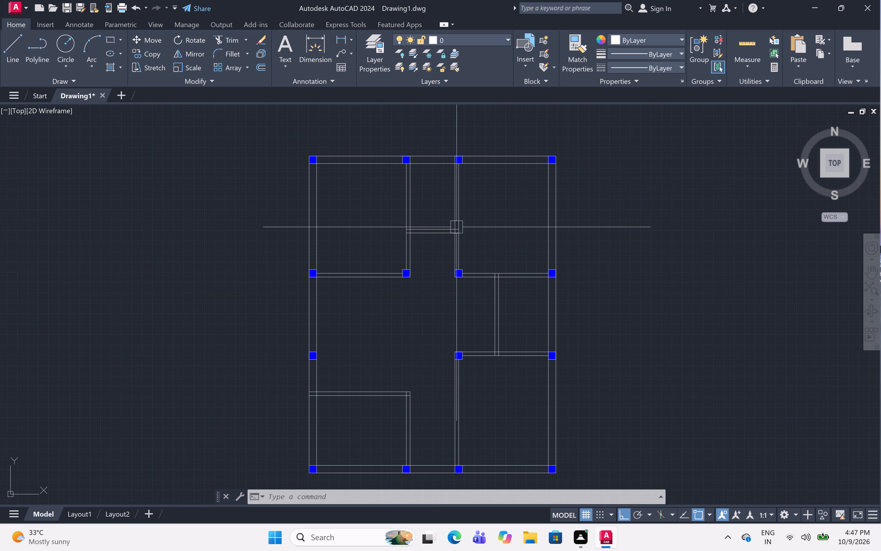
pyautogui.scroll(4, 456, 229)
pyautogui.scroll(1, 465, 249)
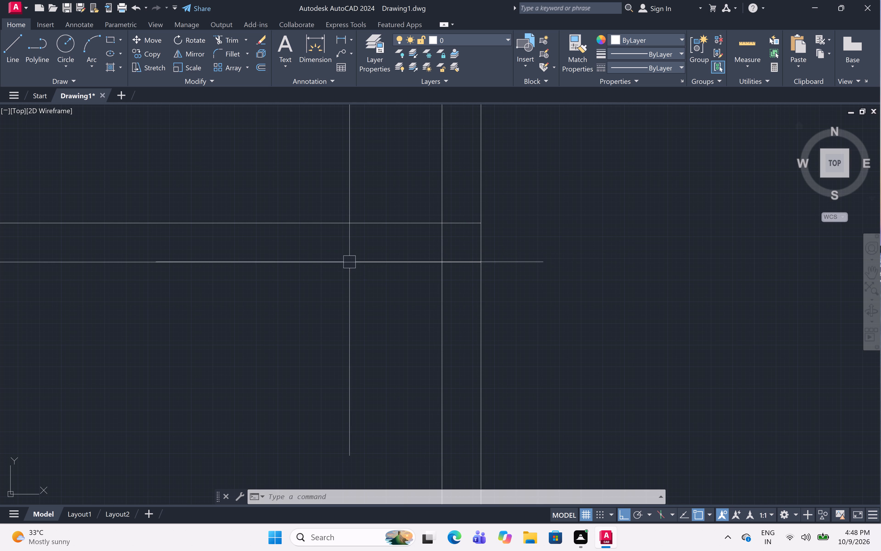
pyautogui.scroll(-1, 465, 242)
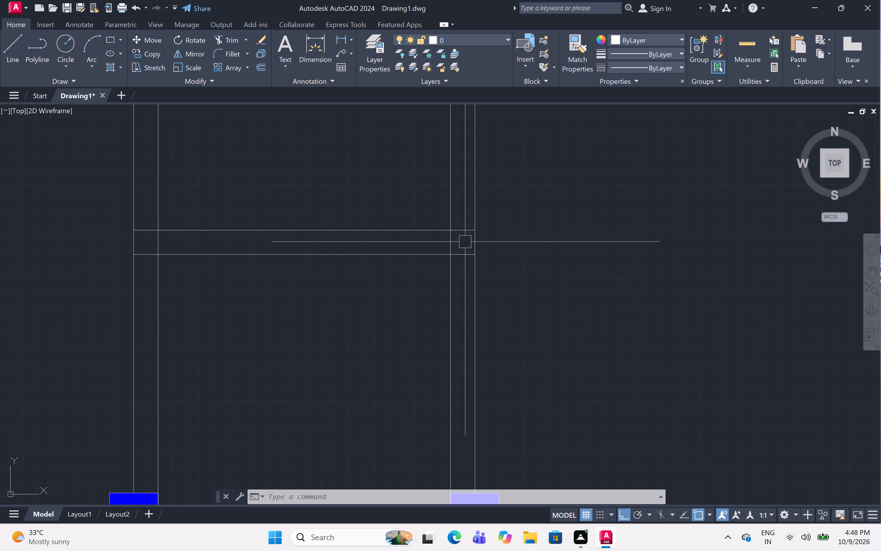
pyautogui.scroll(-3, 465, 242)
pyautogui.scroll(2, 465, 242)
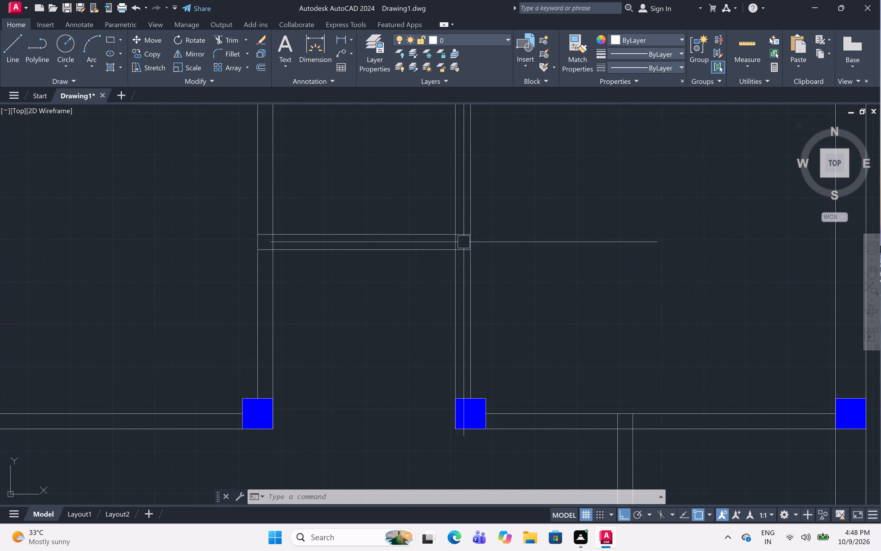
pyautogui.scroll(3, 462, 244)
pyautogui.scroll(-5, 465, 228)
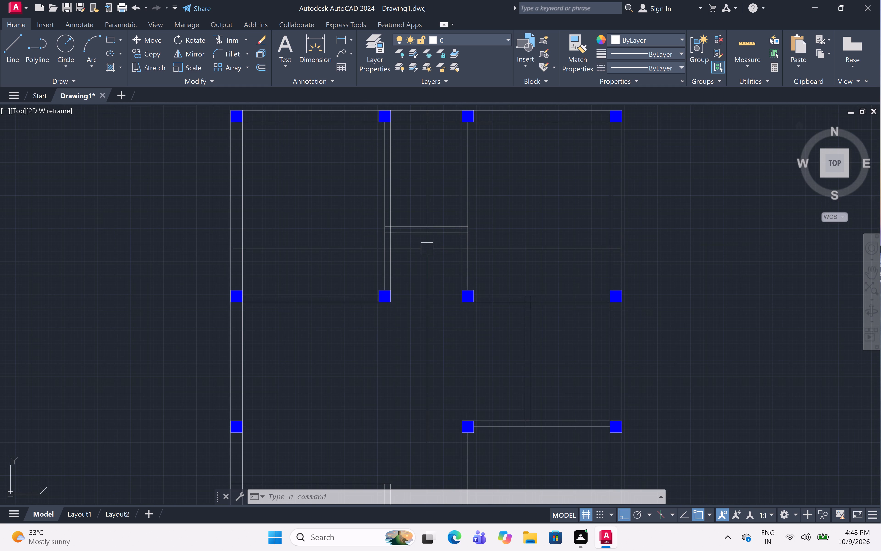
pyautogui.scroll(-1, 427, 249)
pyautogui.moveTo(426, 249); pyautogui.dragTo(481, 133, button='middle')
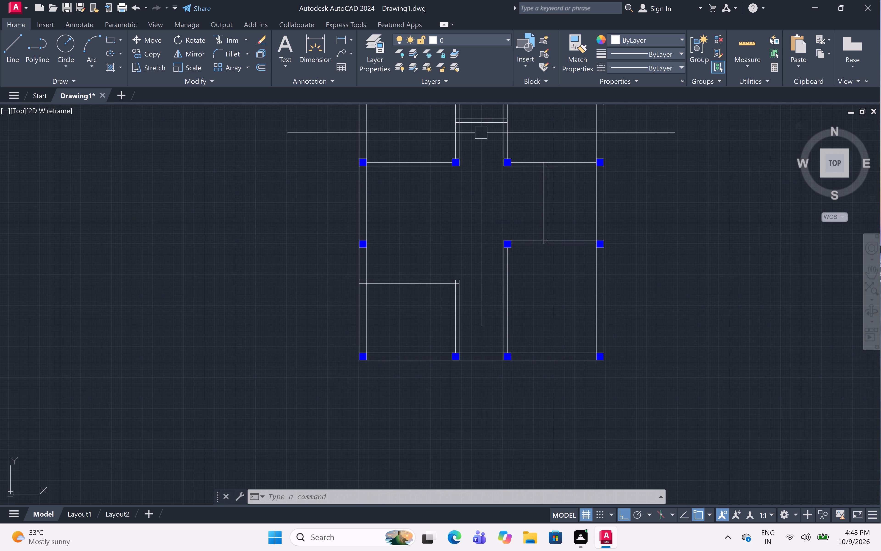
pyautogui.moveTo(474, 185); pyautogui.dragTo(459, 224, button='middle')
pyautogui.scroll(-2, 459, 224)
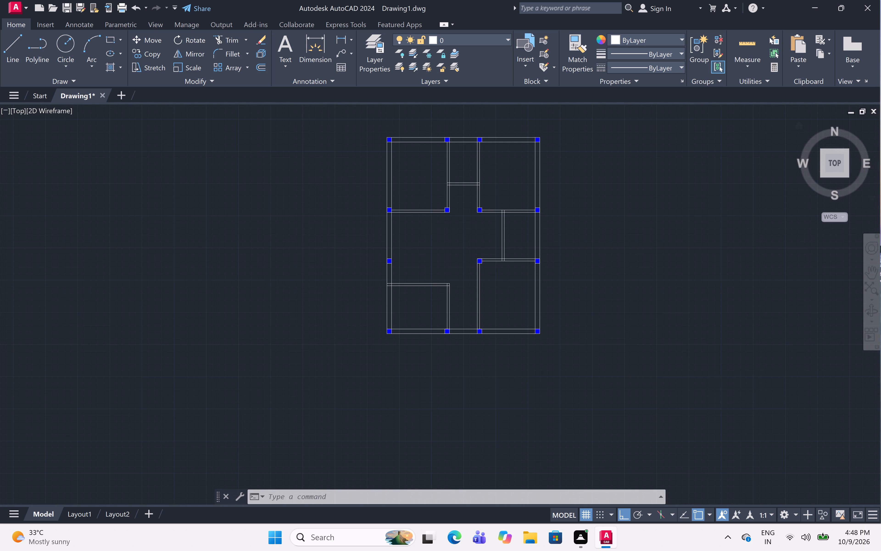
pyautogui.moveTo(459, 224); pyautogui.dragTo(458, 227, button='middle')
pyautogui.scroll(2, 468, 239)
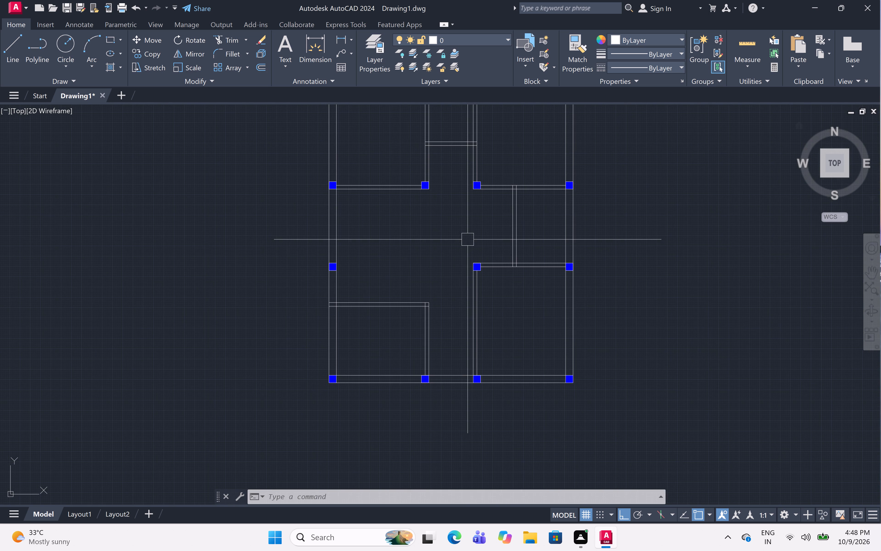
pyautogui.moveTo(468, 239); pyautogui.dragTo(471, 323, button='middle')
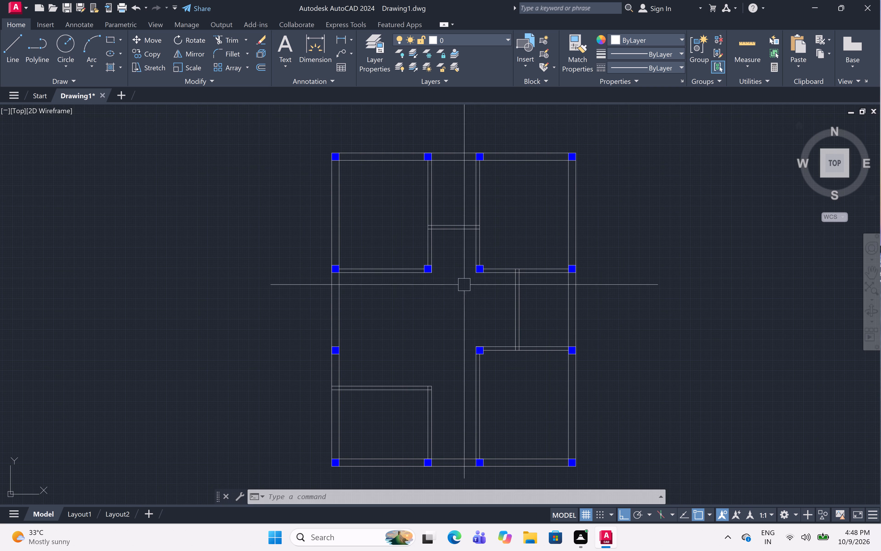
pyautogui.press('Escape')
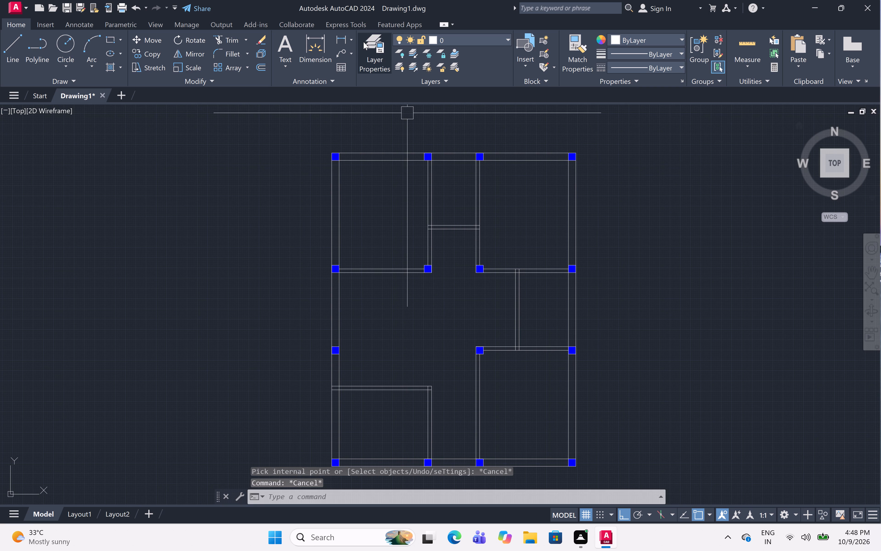
# Create a new layer with the colour blue and close the layer manager.
pyautogui.click(363, 42)
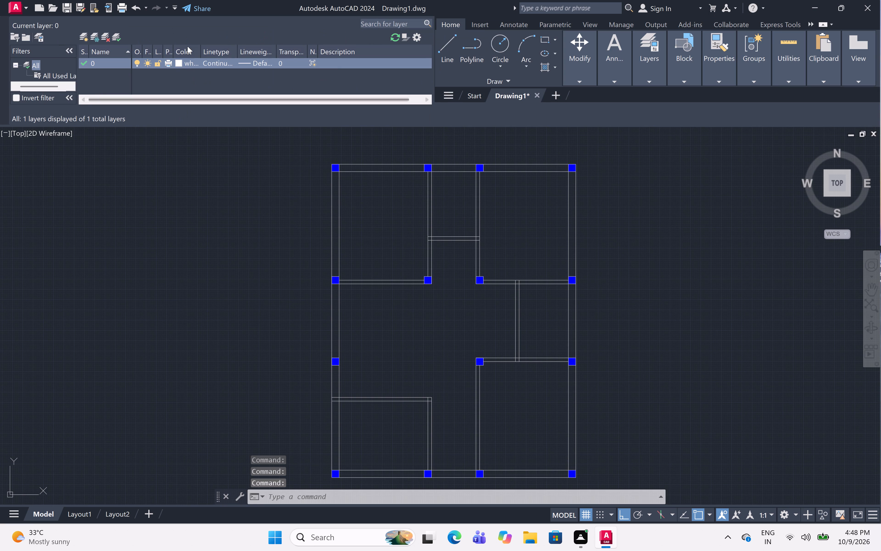
pyautogui.rightClick(194, 83)
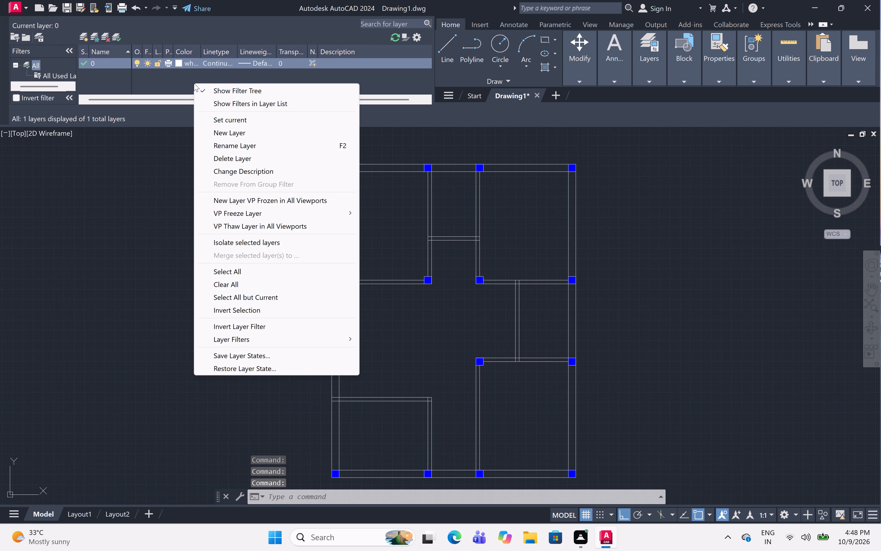
pyautogui.click(216, 136)
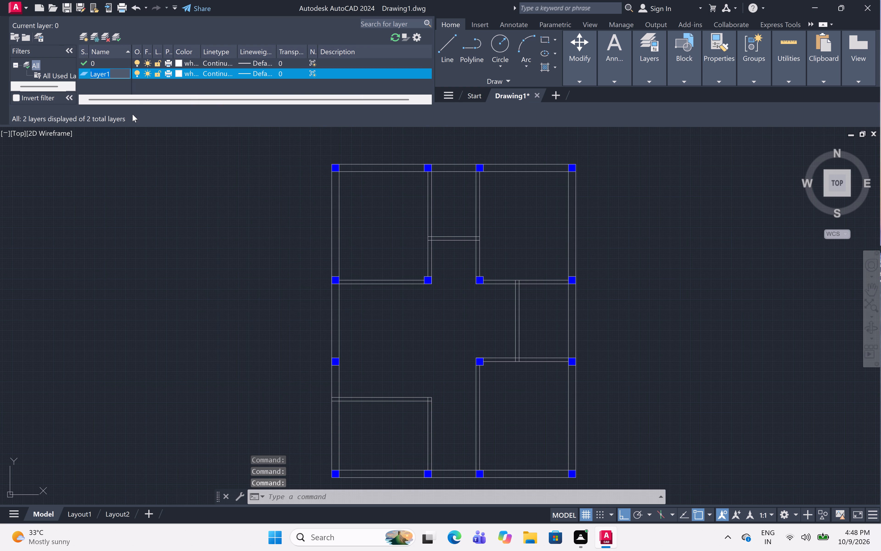
pyautogui.click(177, 75)
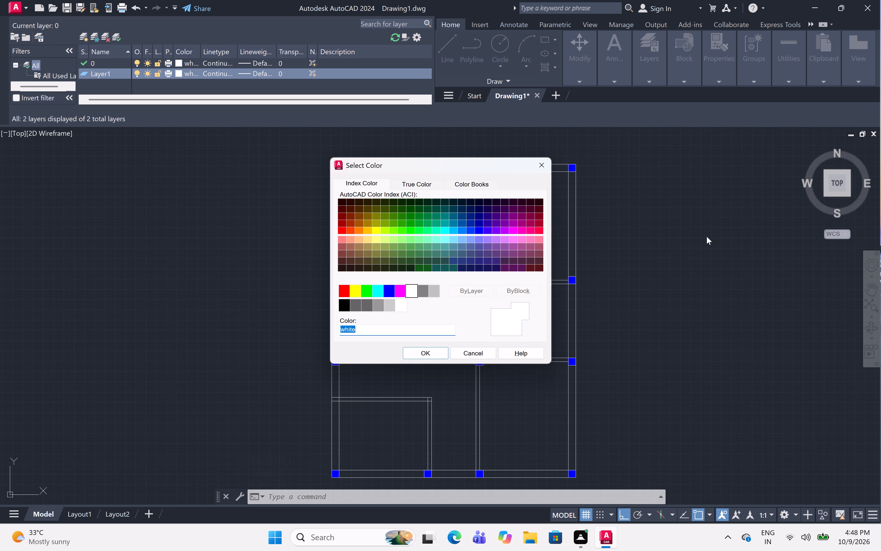
pyautogui.click(384, 287)
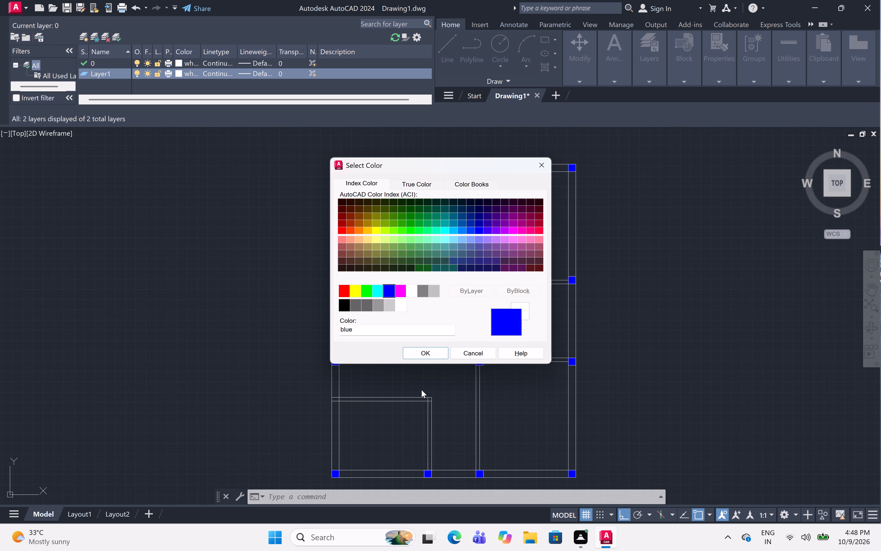
pyautogui.click(430, 351)
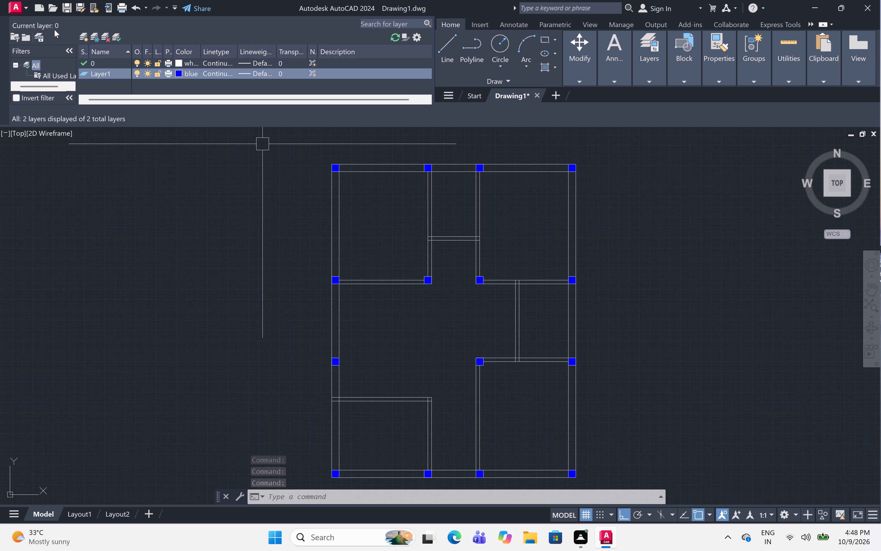
pyautogui.click(0, 18)
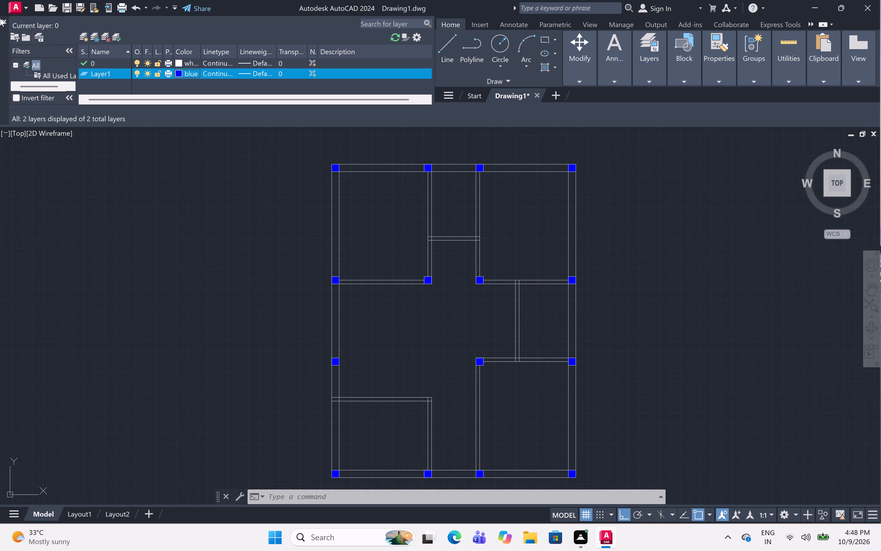
pyautogui.click(0, 18)
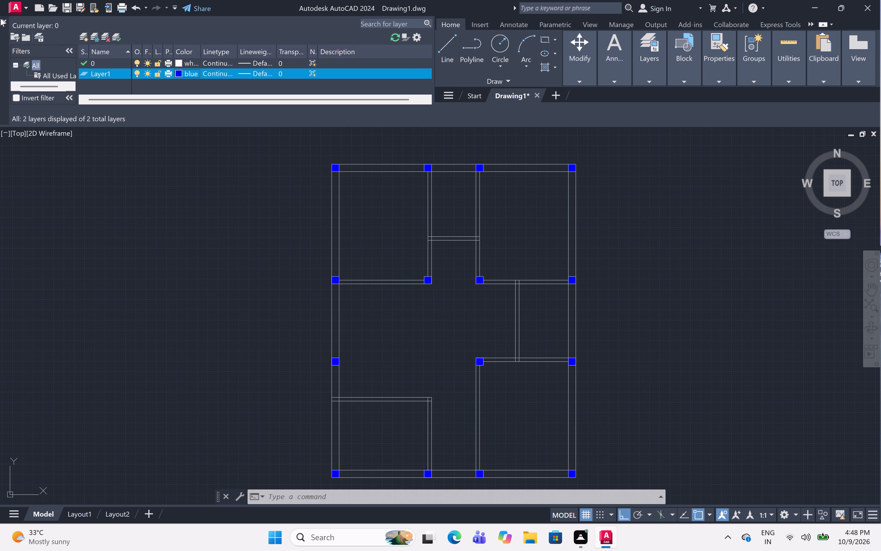
pyautogui.click(3, 20)
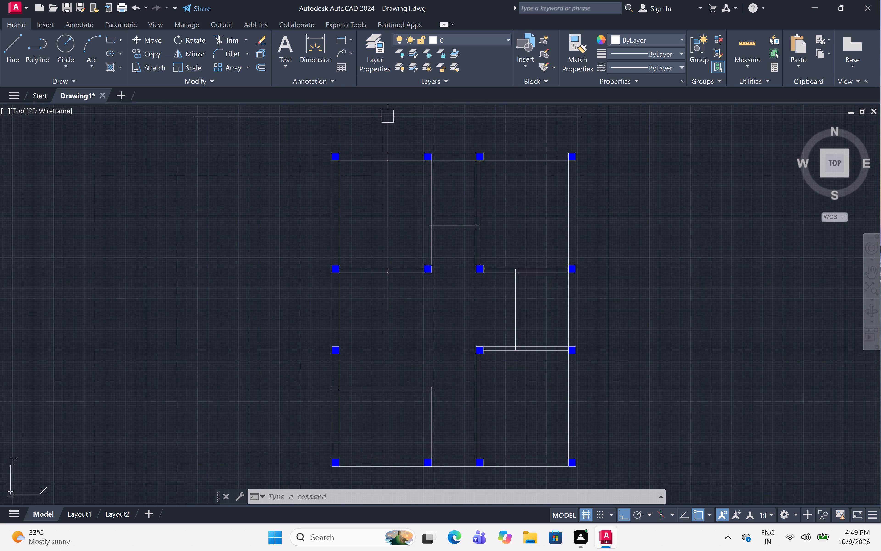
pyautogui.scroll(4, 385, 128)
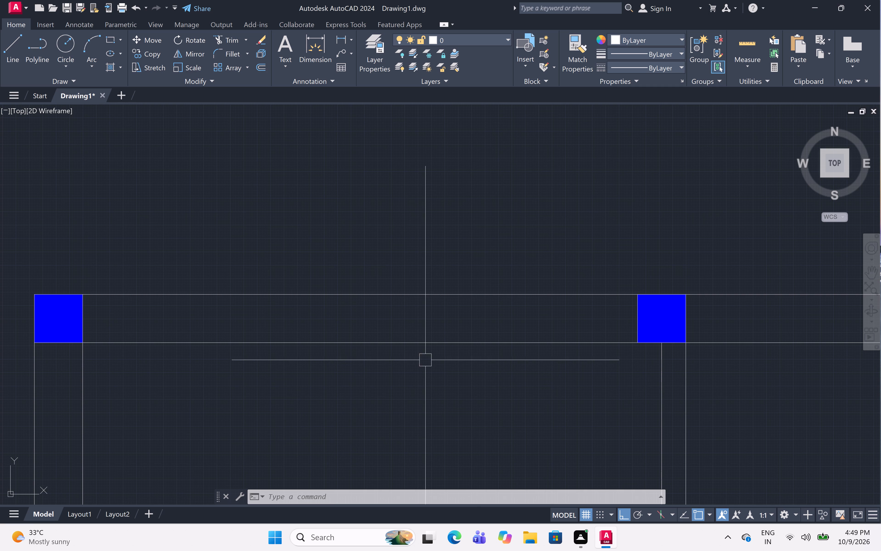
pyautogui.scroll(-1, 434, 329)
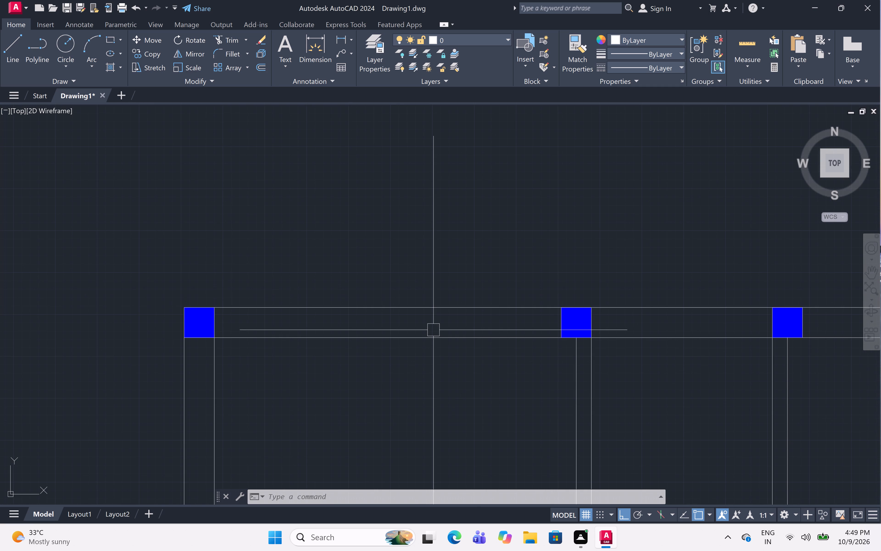
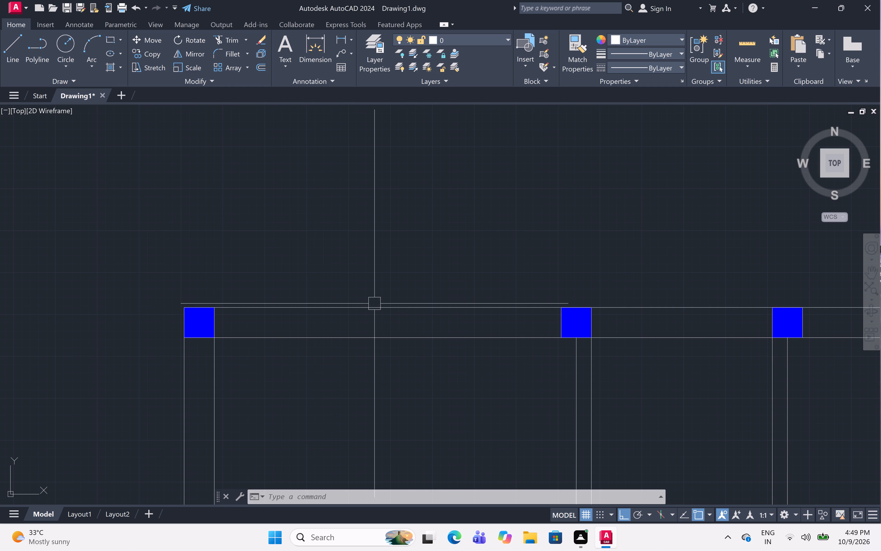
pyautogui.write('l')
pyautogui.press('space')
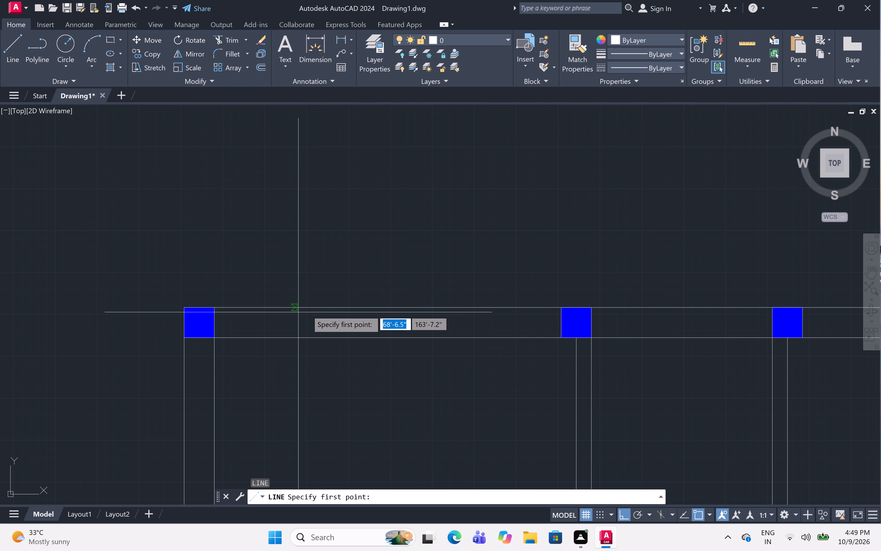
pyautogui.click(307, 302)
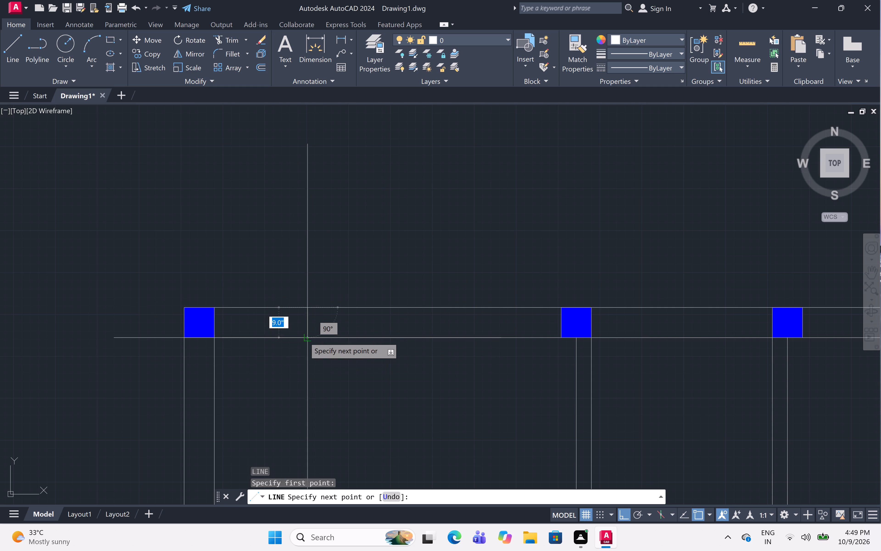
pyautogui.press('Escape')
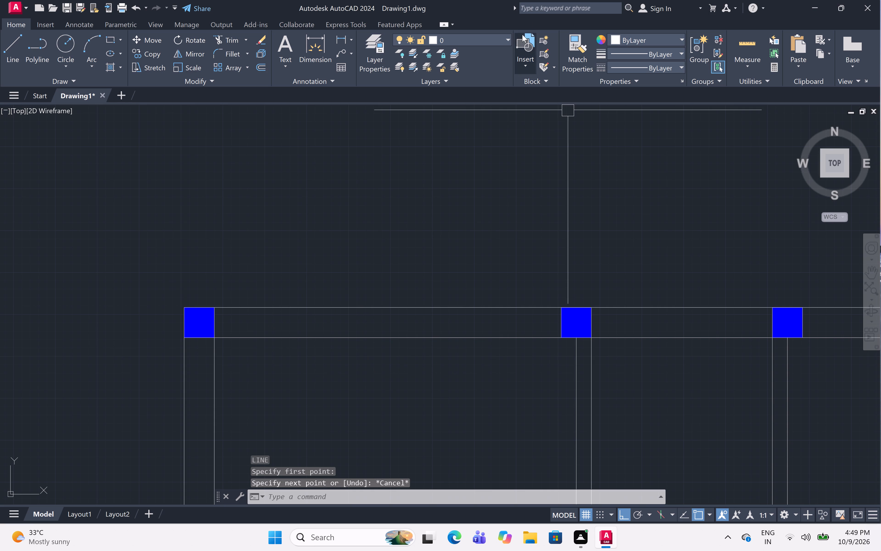
# On Layer1, draw a closed rectangular window outline 5' long across the 9" top wall of the upper-left room.
pyautogui.click(502, 36)
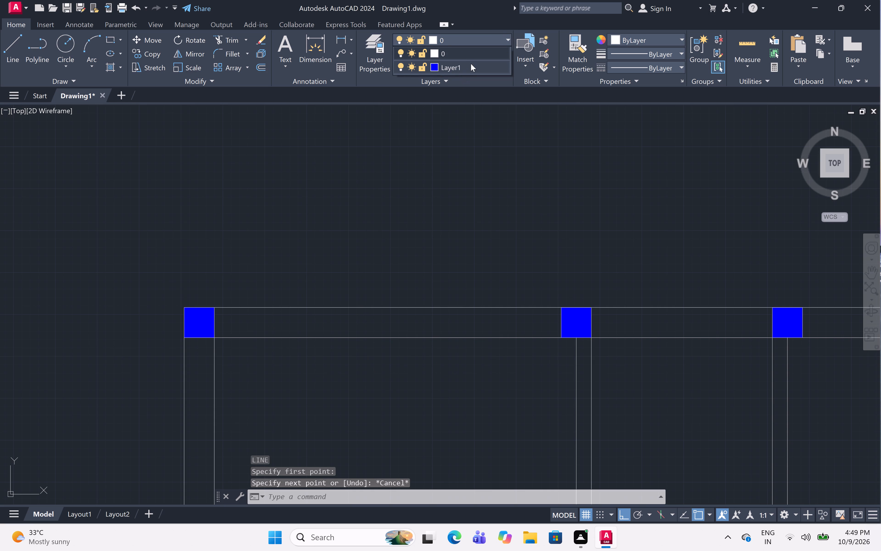
pyautogui.click(471, 64)
pyautogui.press('l')
pyautogui.press('space')
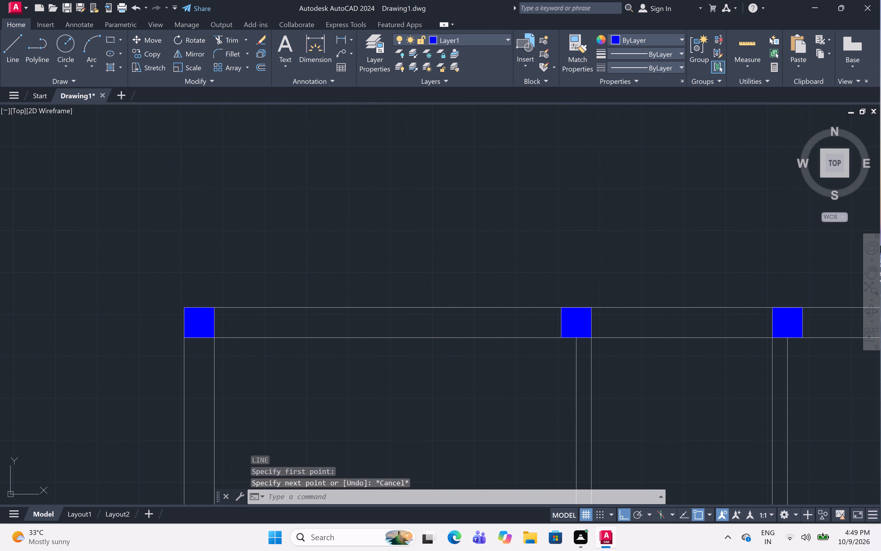
pyautogui.click(309, 307)
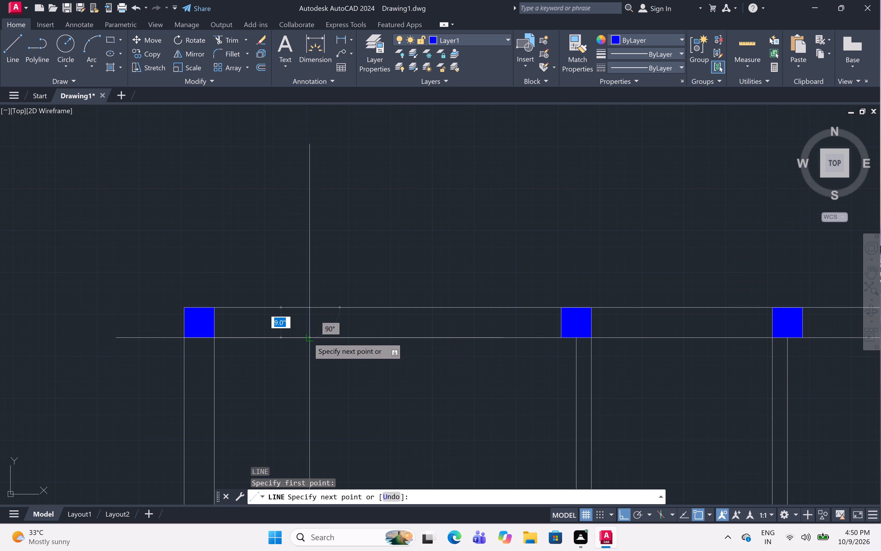
pyautogui.click(308, 338)
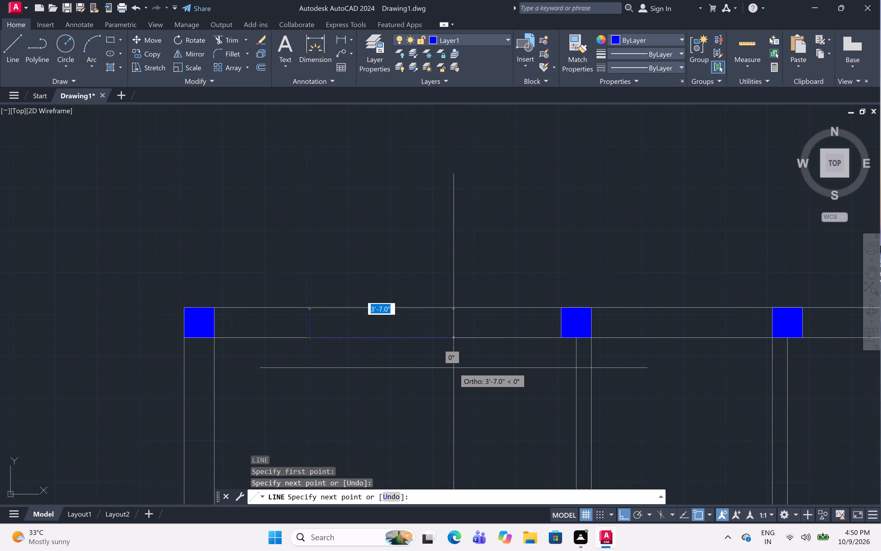
pyautogui.write("5'")
pyautogui.press('space')
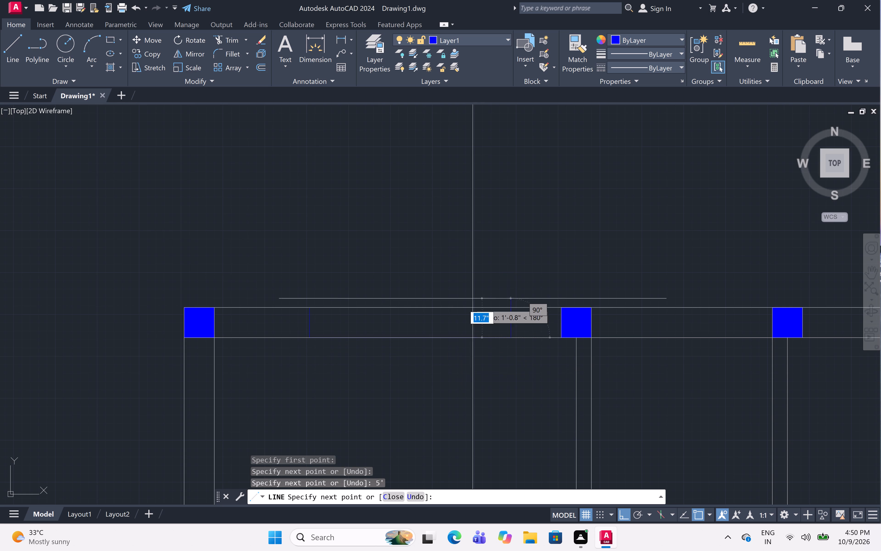
pyautogui.click(513, 310)
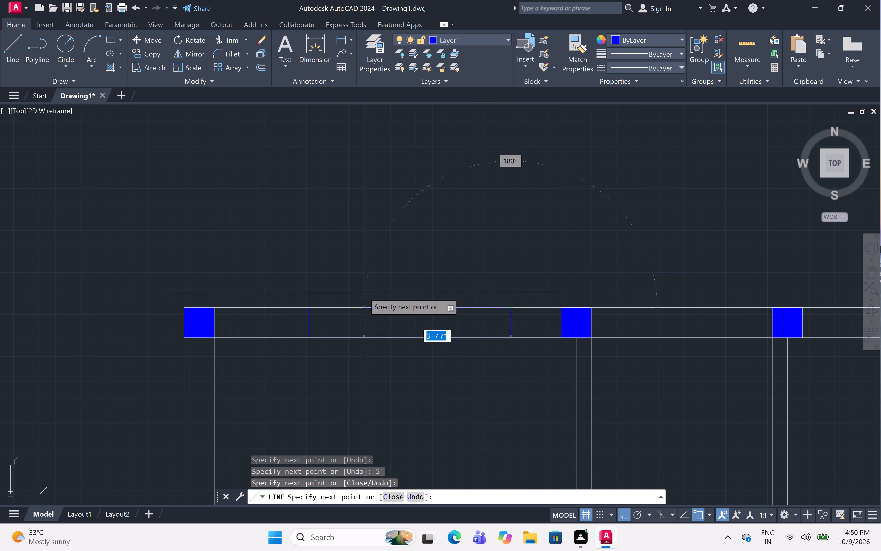
pyautogui.click(308, 306)
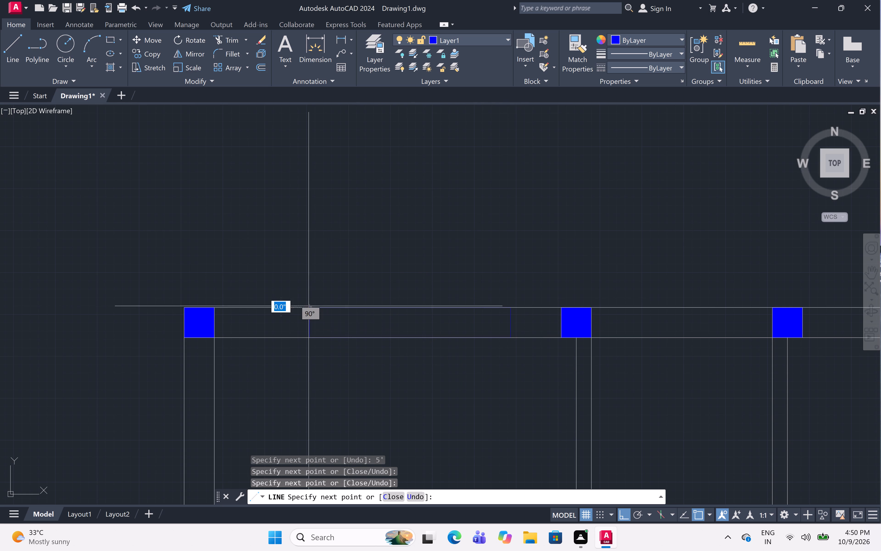
pyautogui.press('Escape')
# Trim away the horizontal lines between the two window end lines in the upper-left room's top wall.
pyautogui.write('tr')
pyautogui.press('space')
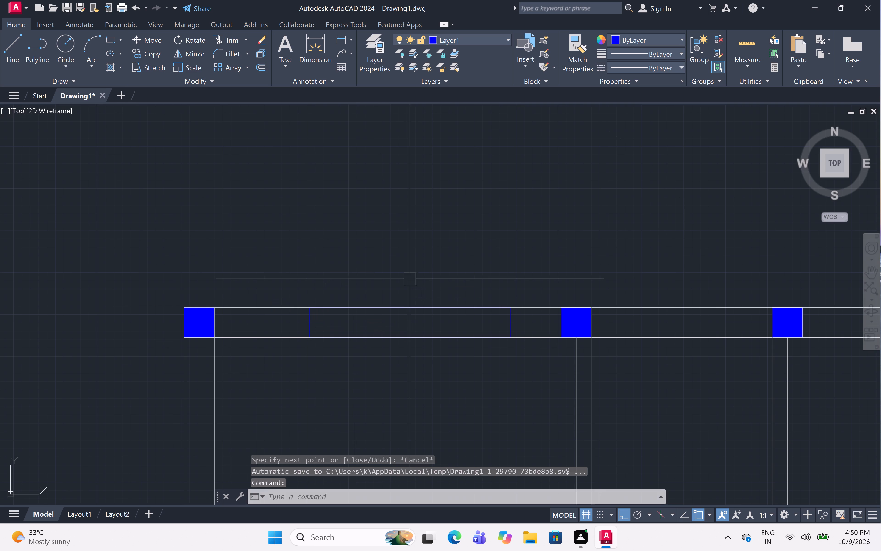
pyautogui.click(458, 246)
pyautogui.click(433, 353)
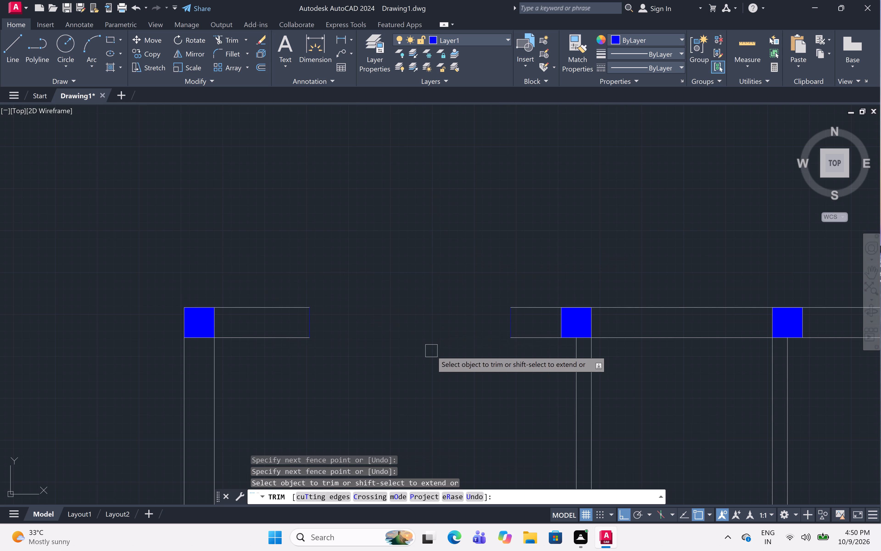
pyautogui.press('Escape')
# Draw the window's outer and inner lines across the 5' opening, joining the ends of its two end lines.
pyautogui.write('l')
pyautogui.press('space')
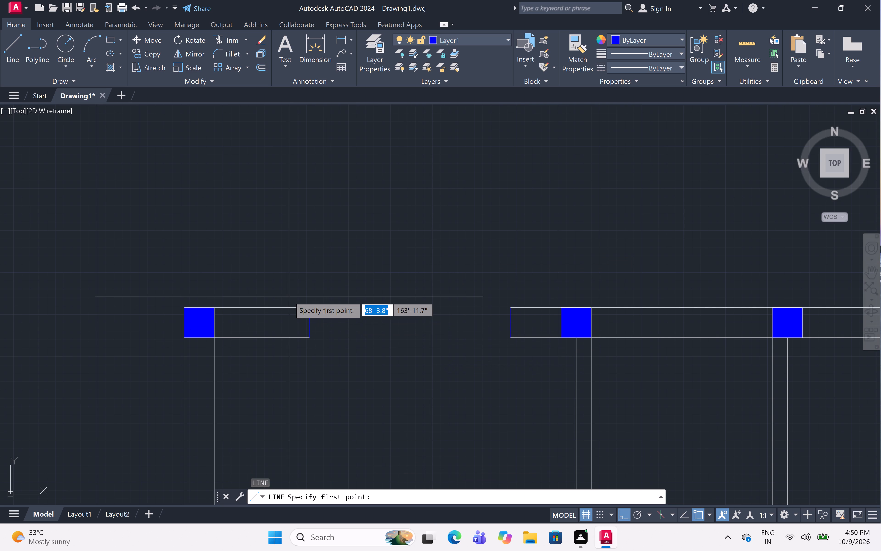
pyautogui.click(308, 310)
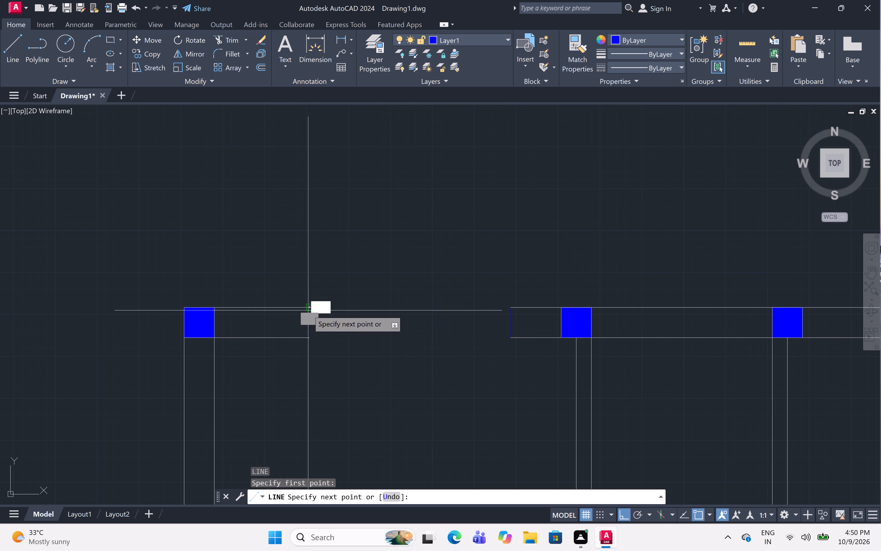
pyautogui.click(510, 307)
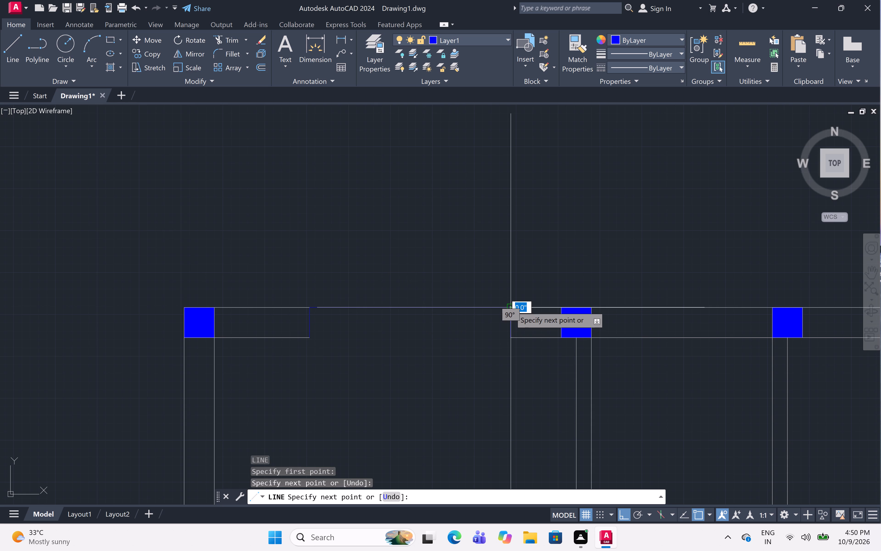
pyautogui.press('space')
pyautogui.press('space')
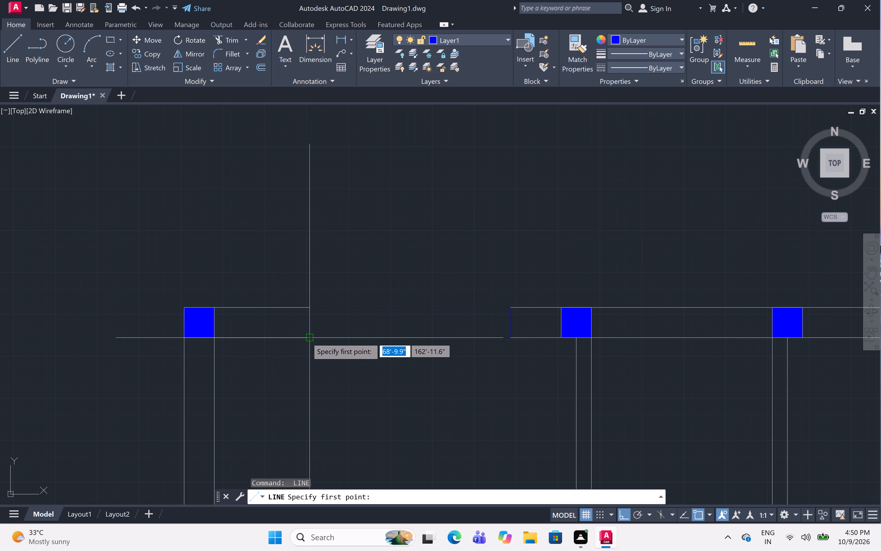
pyautogui.click(307, 337)
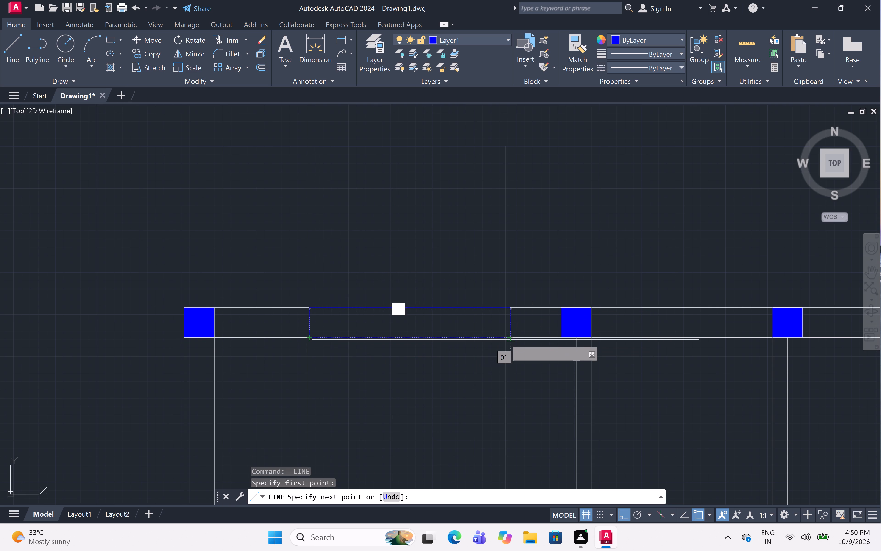
pyautogui.click(508, 337)
pyautogui.press('space')
# Shift both end lines of the top-wall window 1' inward, towards the middle of the opening.
pyautogui.scroll(-3, 410, 269)
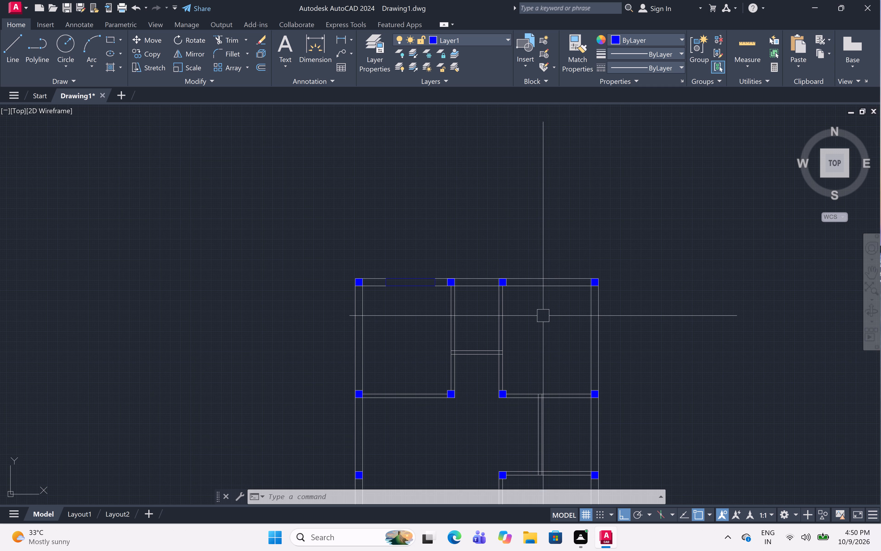
pyautogui.scroll(3, 418, 267)
pyautogui.scroll(1, 440, 316)
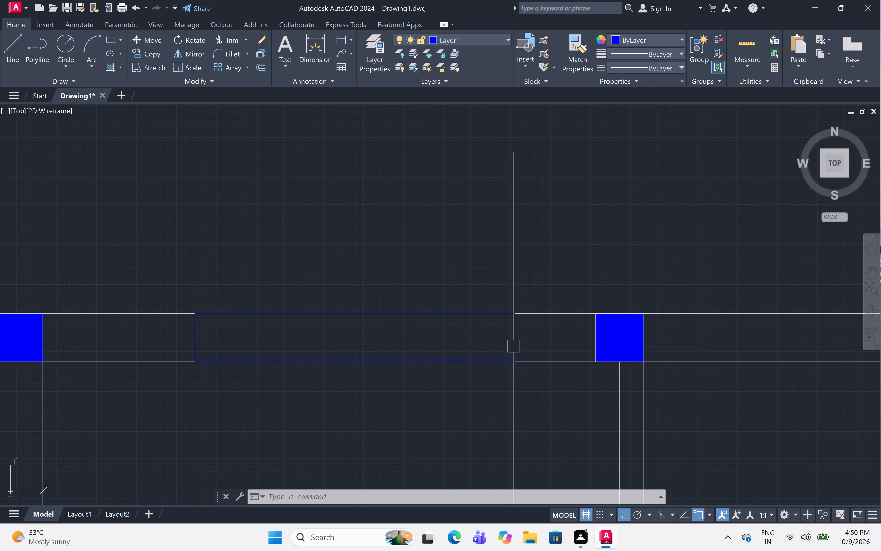
pyautogui.click(516, 342)
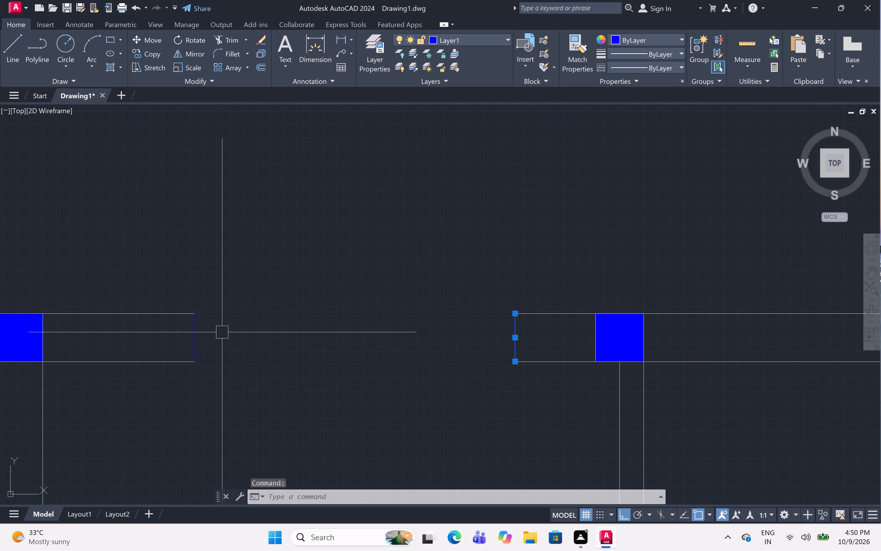
pyautogui.click(195, 324)
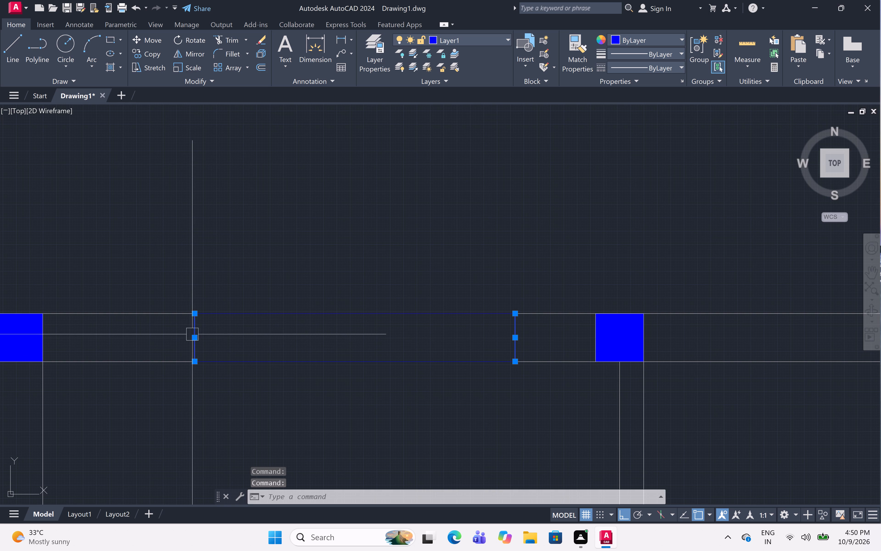
pyautogui.click(192, 338)
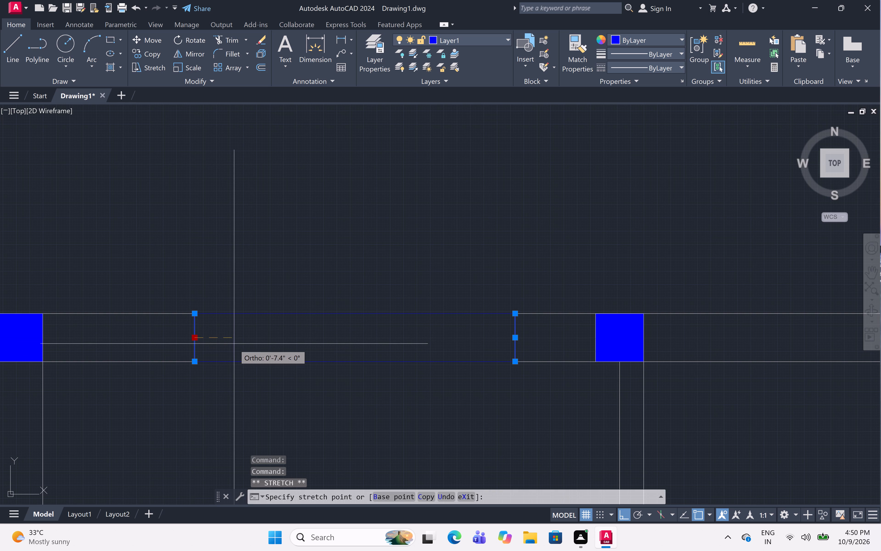
pyautogui.press('1')
pyautogui.press("'")
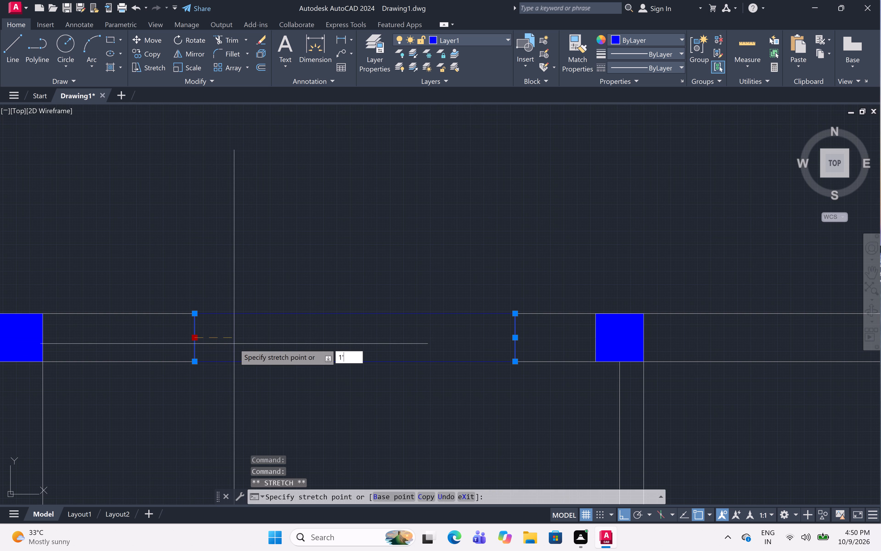
pyautogui.press('space')
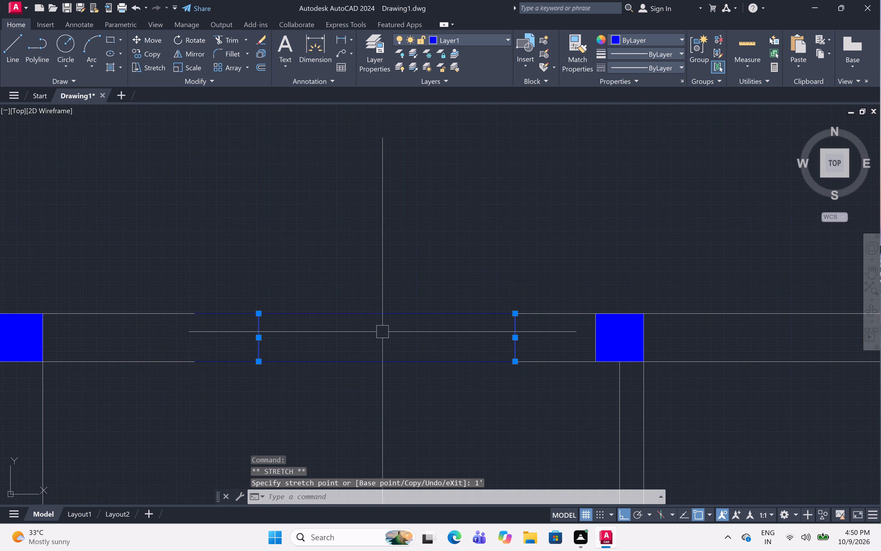
pyautogui.click(516, 335)
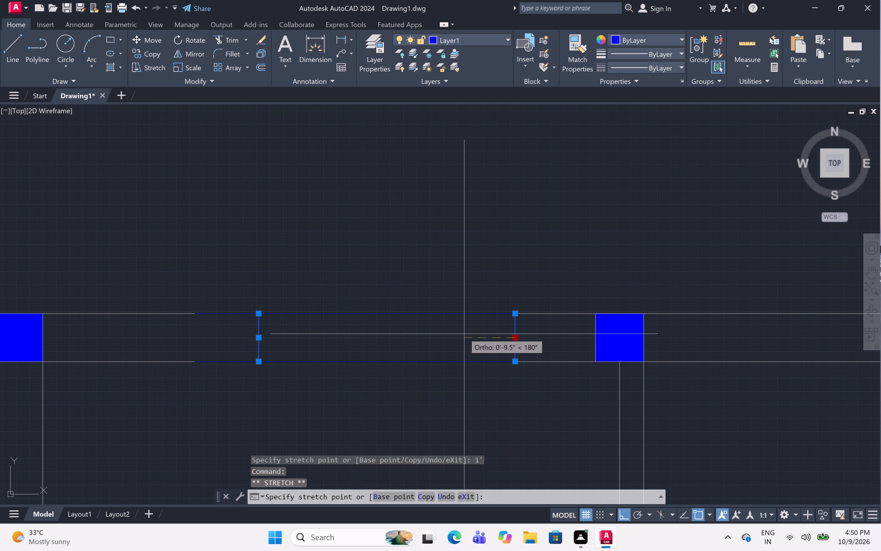
pyautogui.press('1')
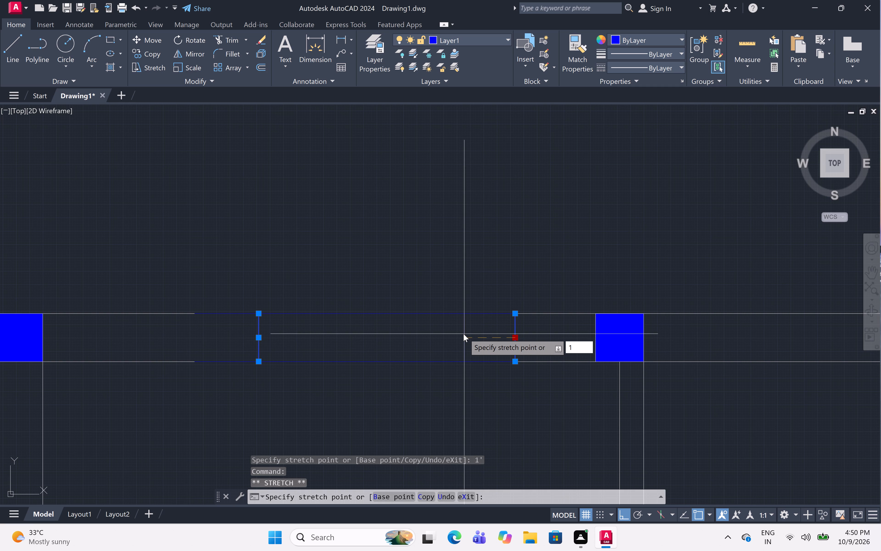
pyautogui.press("'")
pyautogui.press('space')
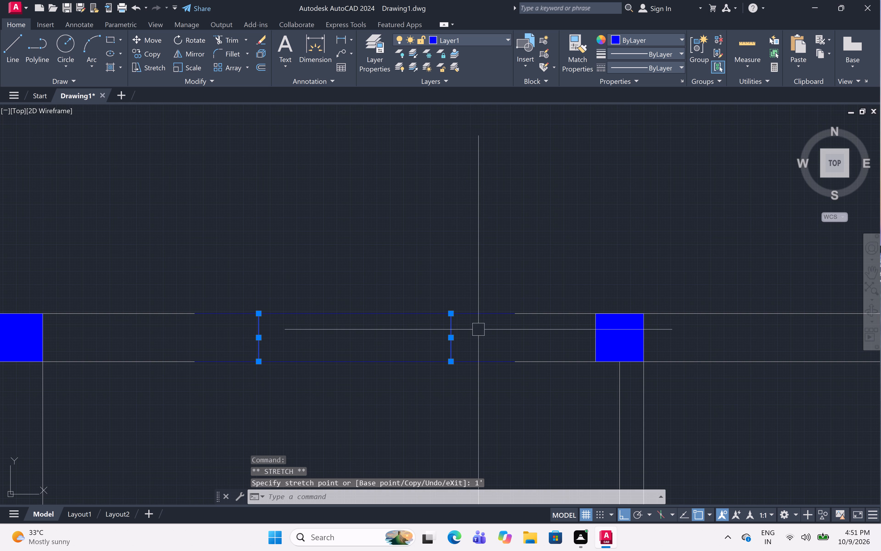
# Shift both end lines of the top-wall window 6" back outward and clear the selection.
pyautogui.click(257, 333)
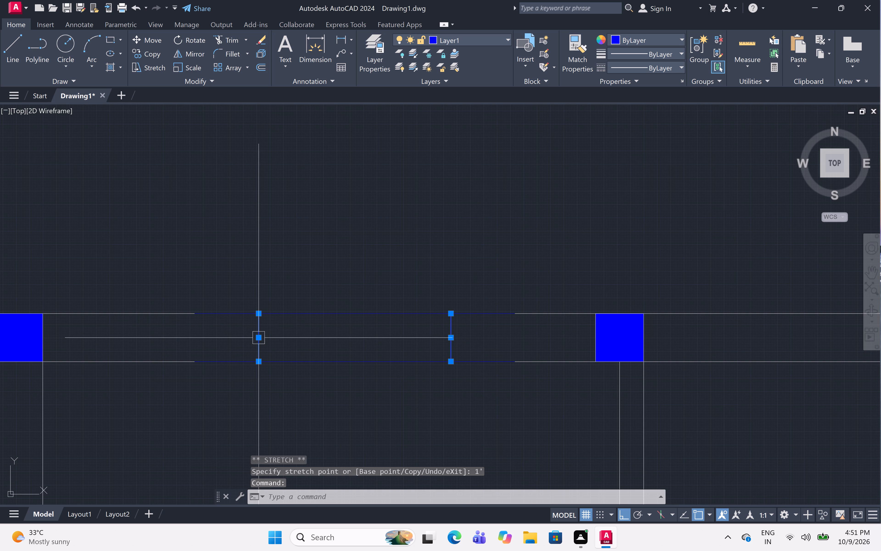
pyautogui.click(257, 339)
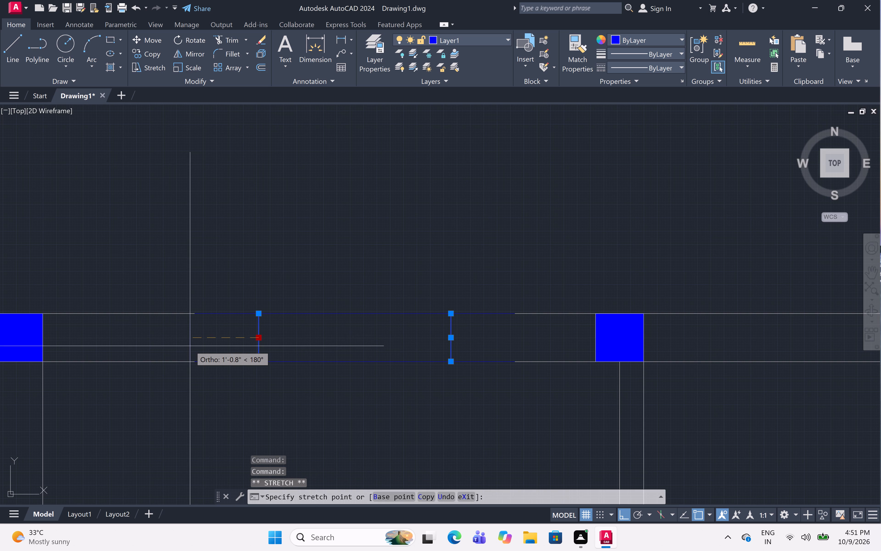
pyautogui.press('6')
pyautogui.hotkey('shift', '"')
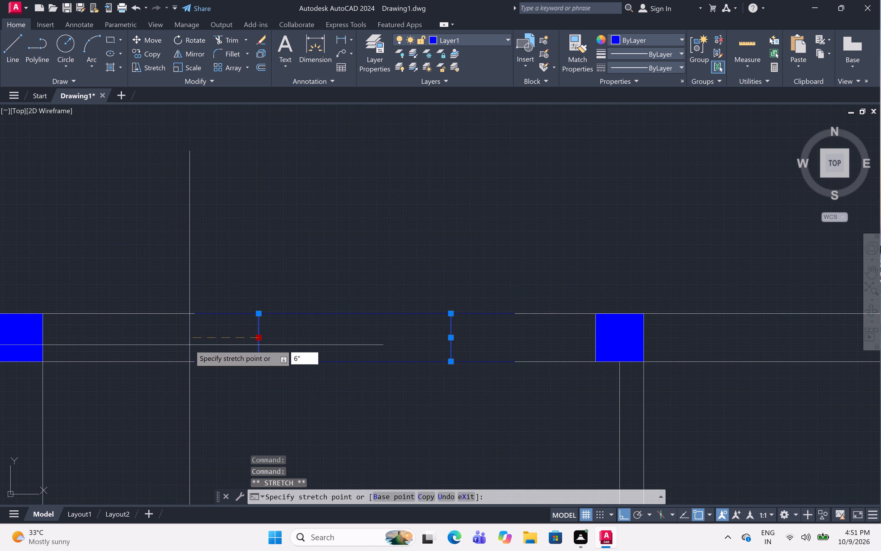
pyautogui.press('space')
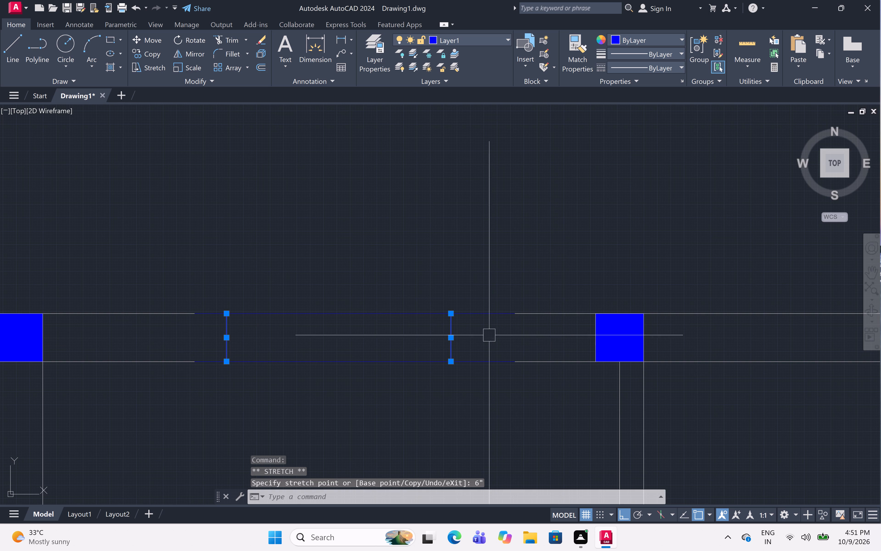
pyautogui.click(453, 339)
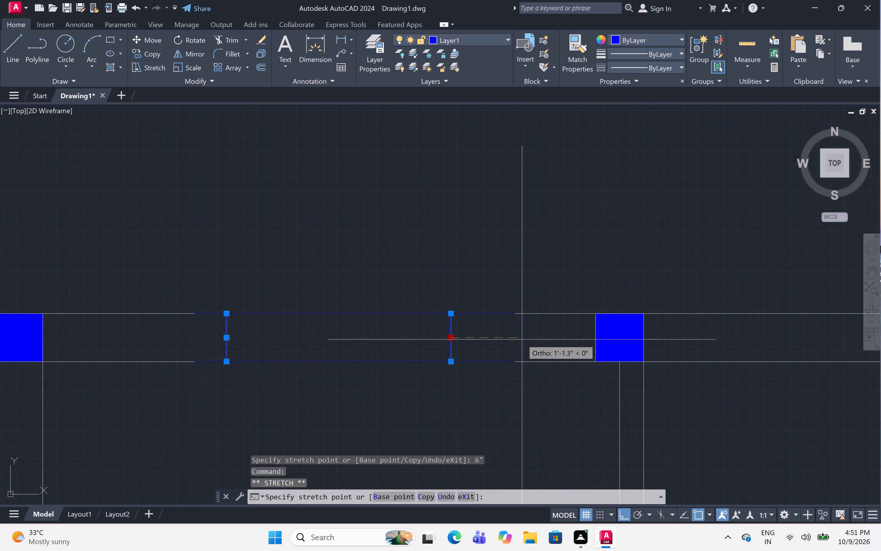
pyautogui.press('6')
pyautogui.write('"')
pyautogui.press('space')
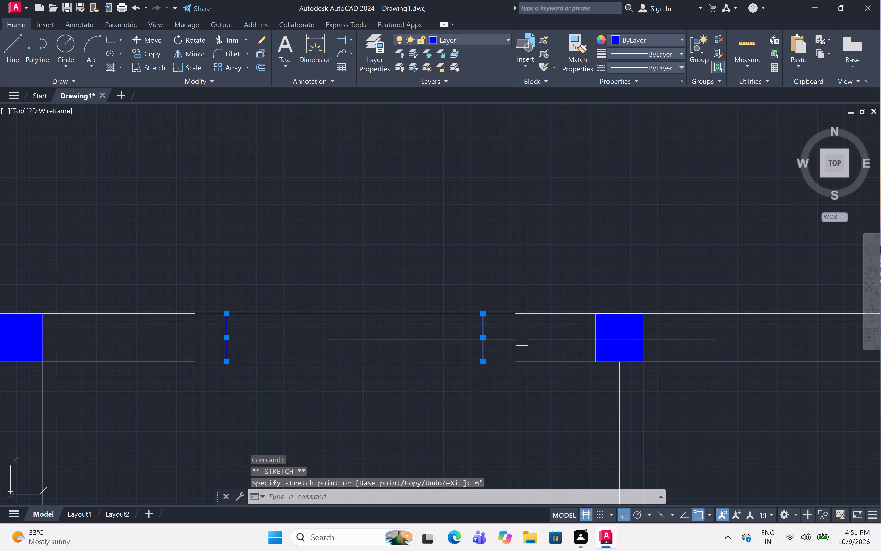
pyautogui.press('Escape')
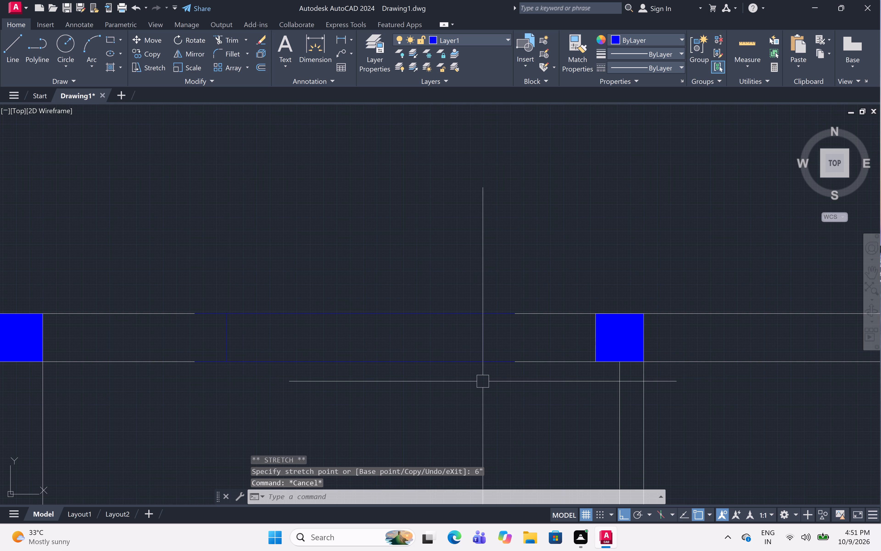
# Trim off the outer and inner window lines that overhang both end lines of the upper-left room's top-wall window.
pyautogui.press('t')
pyautogui.press('r')
pyautogui.press('space')
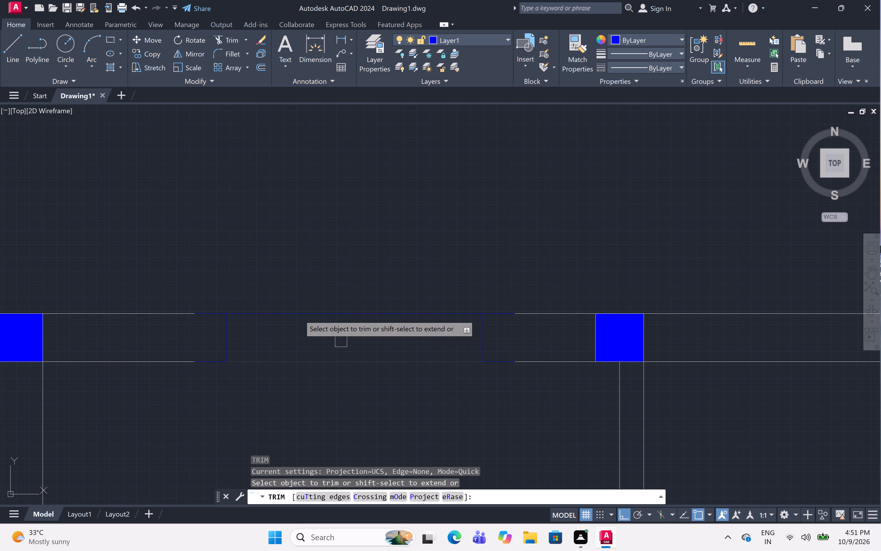
pyautogui.click(213, 312)
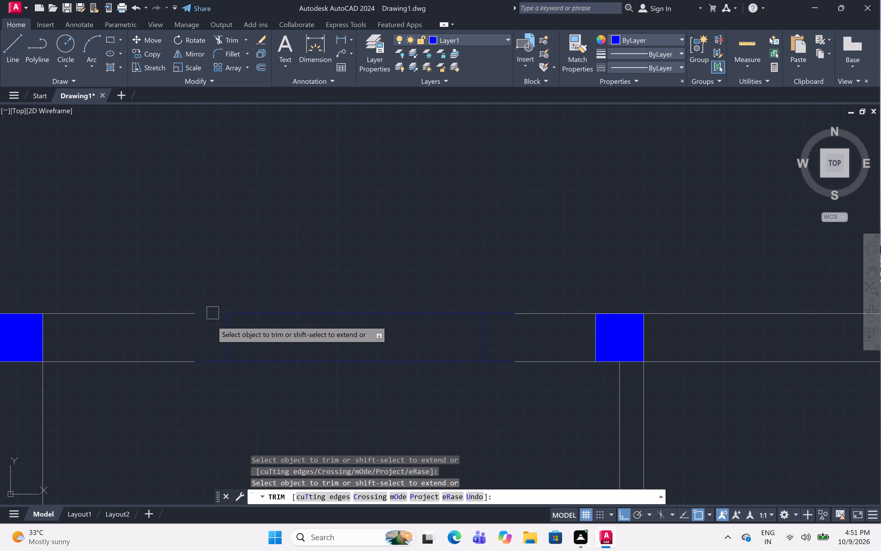
pyautogui.click(209, 362)
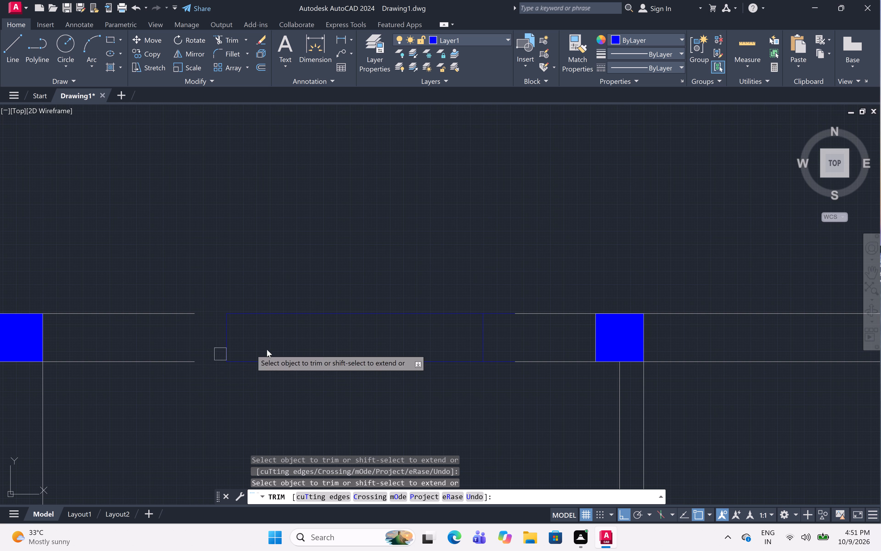
pyautogui.click(499, 313)
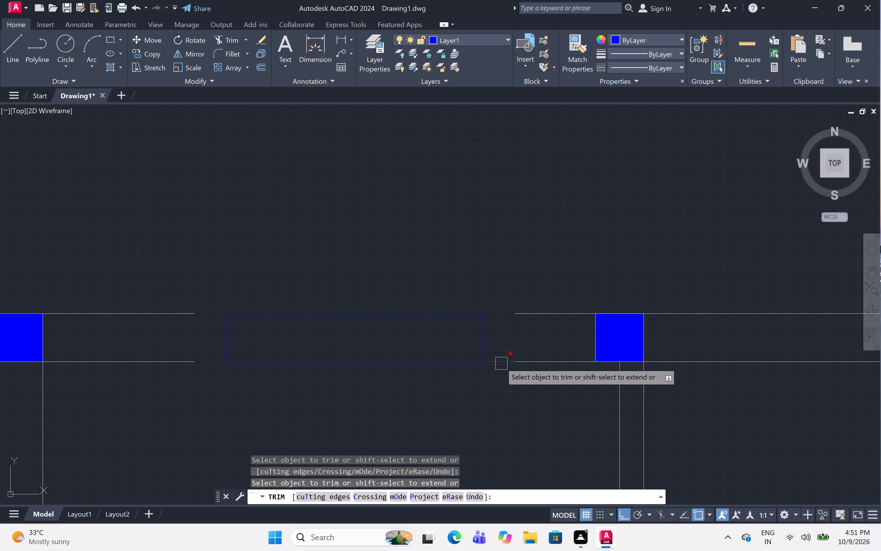
pyautogui.click(501, 363)
pyautogui.press('Escape')
# Extend the outer and inner wall lines on both sides of the opening to meet the window's end lines.
pyautogui.write('ex')
pyautogui.press('space')
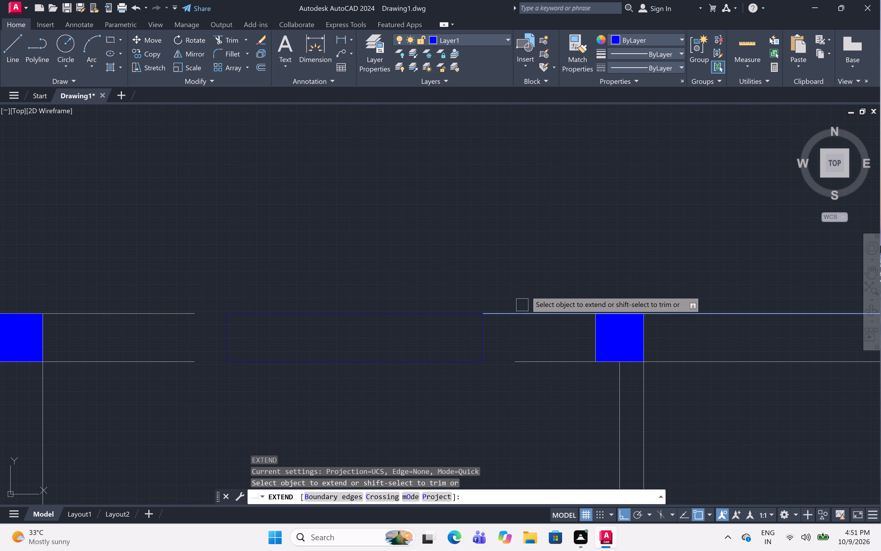
pyautogui.click(526, 290)
pyautogui.click(524, 374)
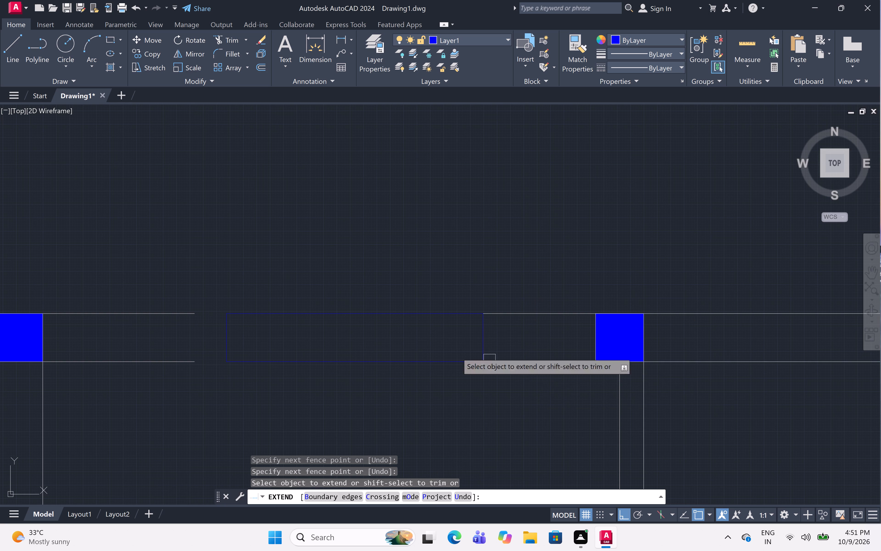
pyautogui.click(160, 285)
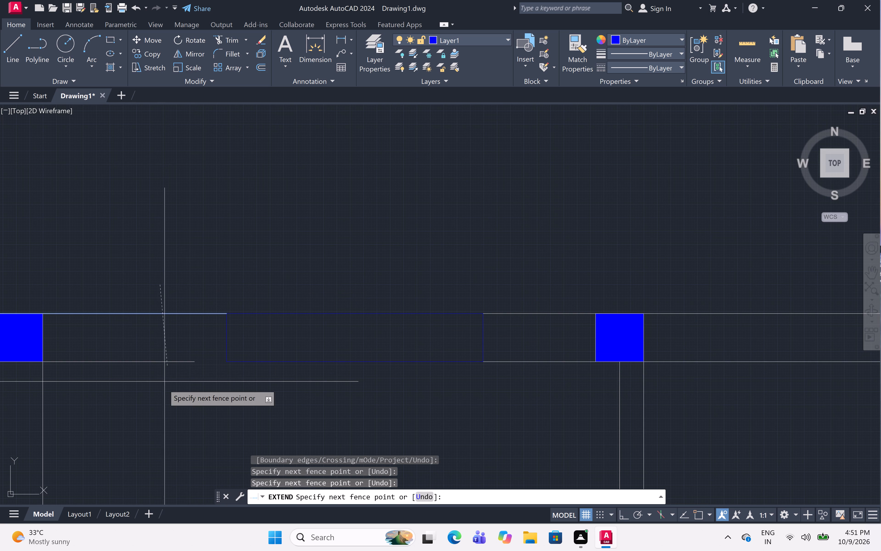
pyautogui.click(164, 385)
pyautogui.press('Escape')
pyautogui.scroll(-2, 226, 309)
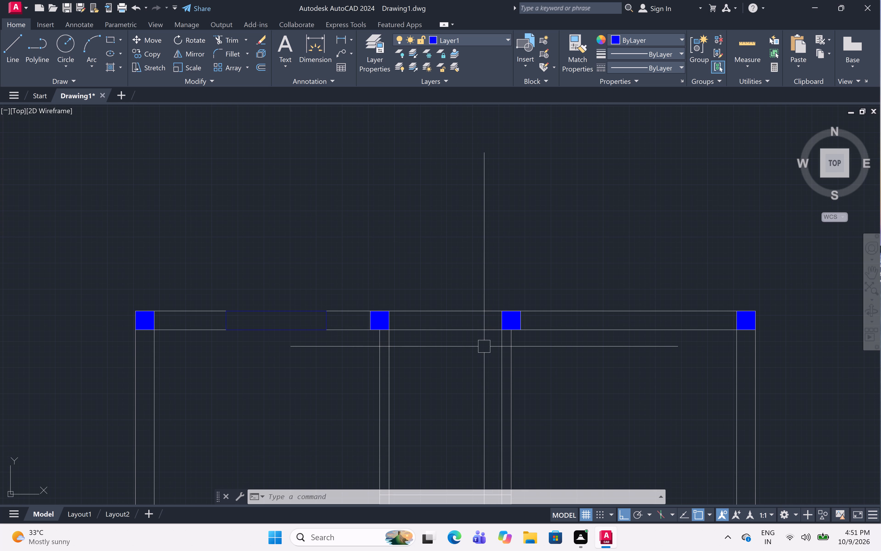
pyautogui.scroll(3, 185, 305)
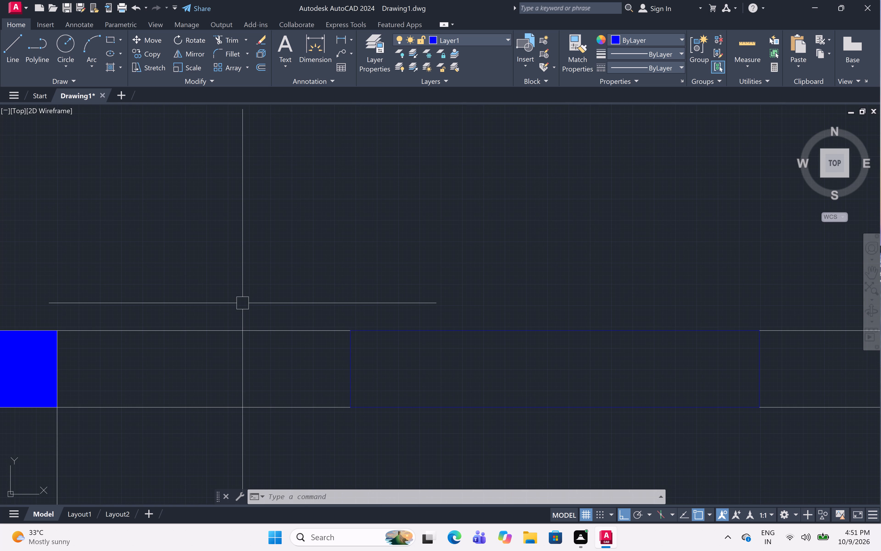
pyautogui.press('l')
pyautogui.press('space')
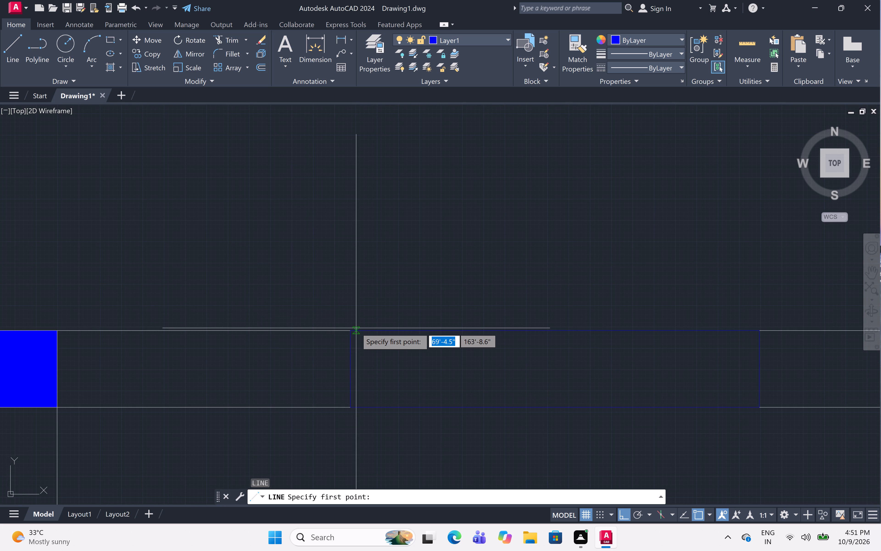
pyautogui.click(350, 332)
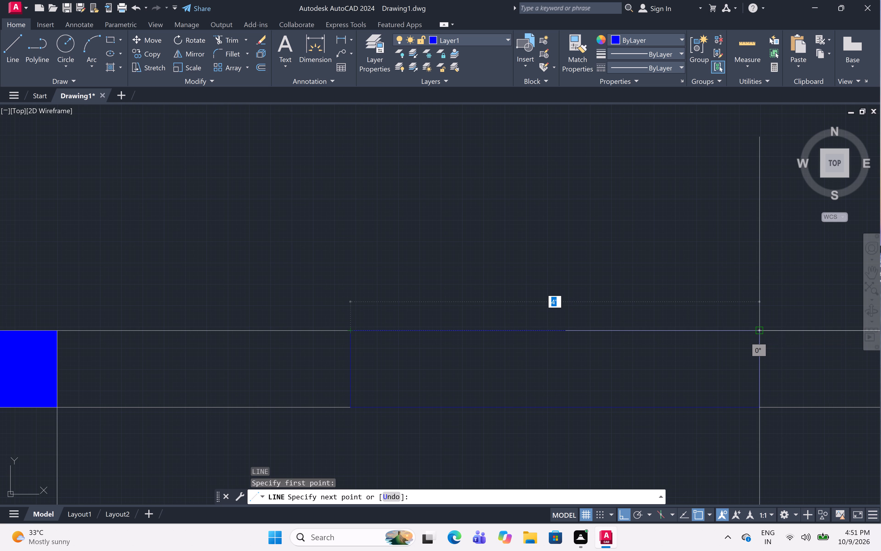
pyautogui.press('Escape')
# Draw a 2' wide closed window outline across the top wall's thickness, between the two middle columns.
pyautogui.scroll(-3, 610, 290)
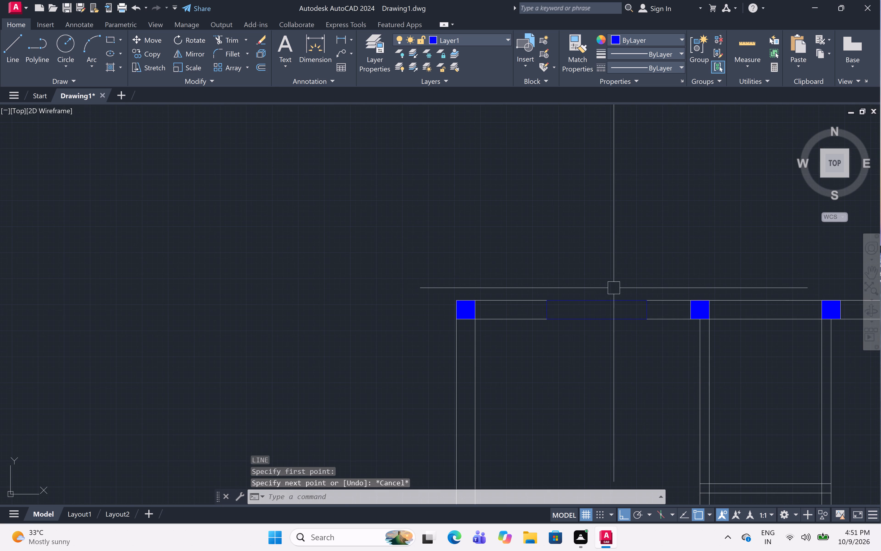
pyautogui.moveTo(691, 372); pyautogui.dragTo(501, 400, button='middle')
pyautogui.scroll(2, 594, 363)
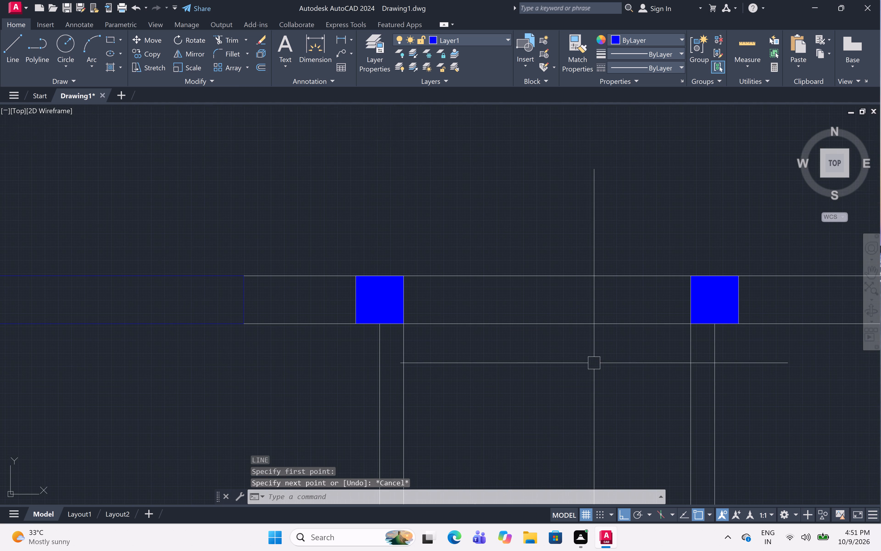
pyautogui.press('l')
pyautogui.press('space')
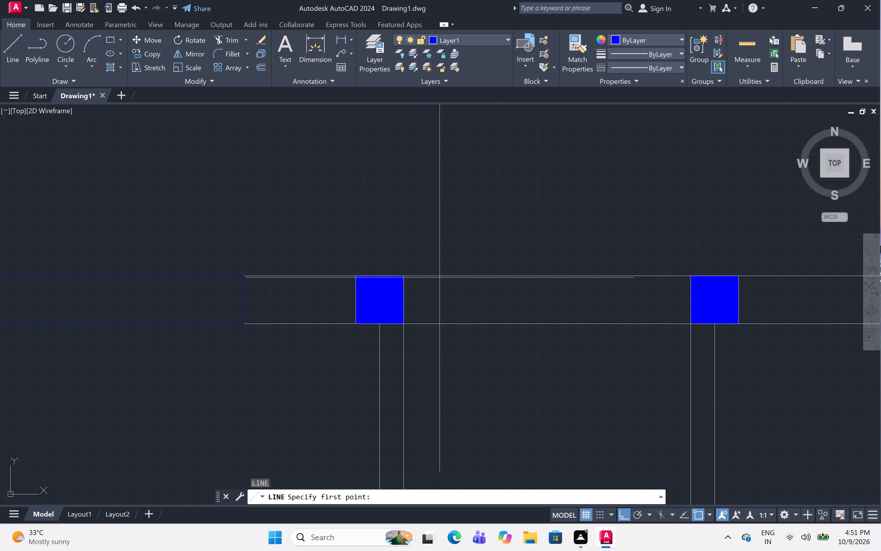
pyautogui.click(480, 277)
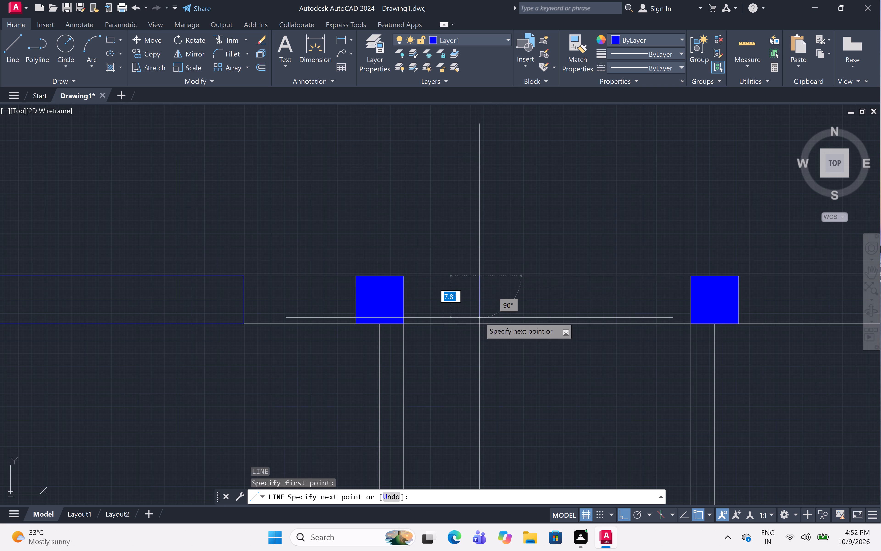
pyautogui.click(478, 323)
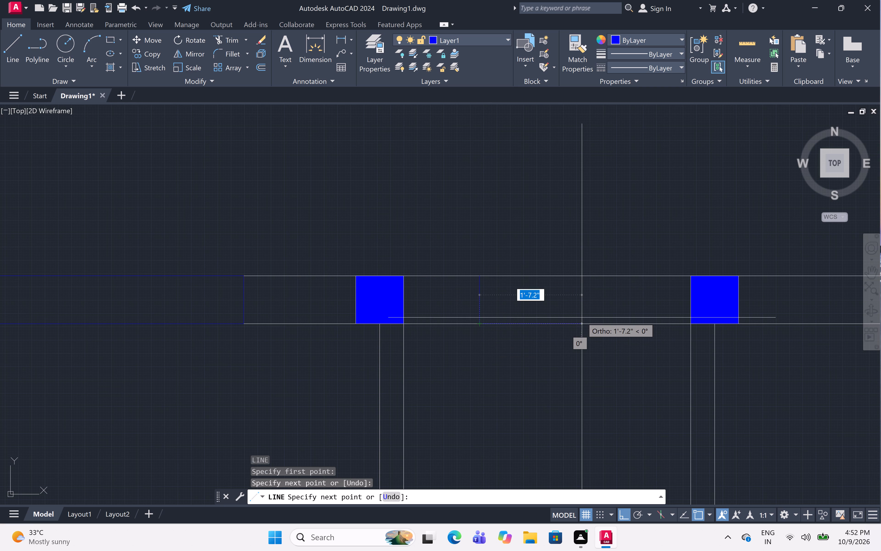
pyautogui.press('2')
pyautogui.write("'")
pyautogui.press('space')
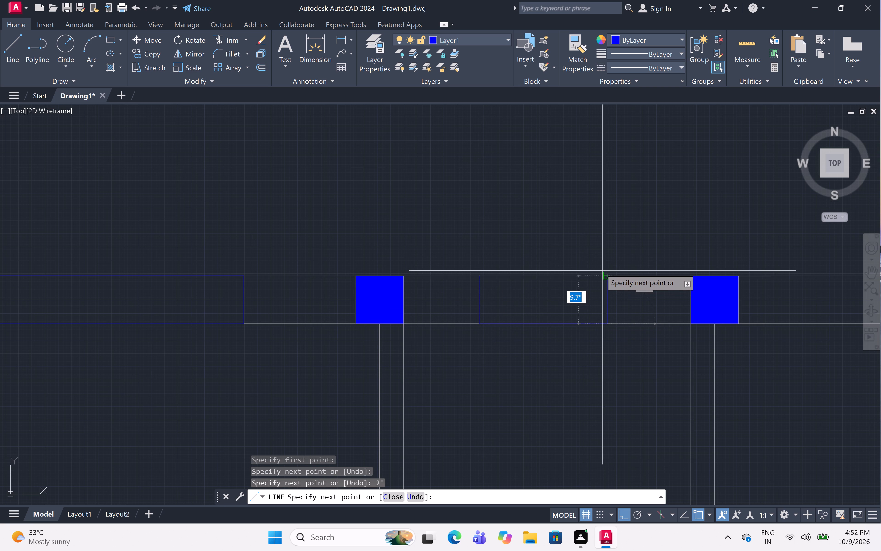
pyautogui.click(605, 277)
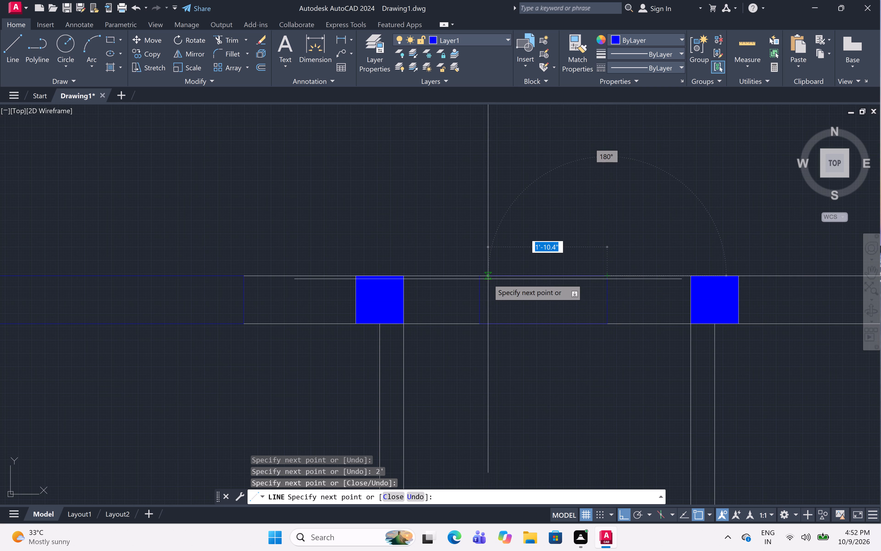
pyautogui.click(476, 276)
pyautogui.press('Escape')
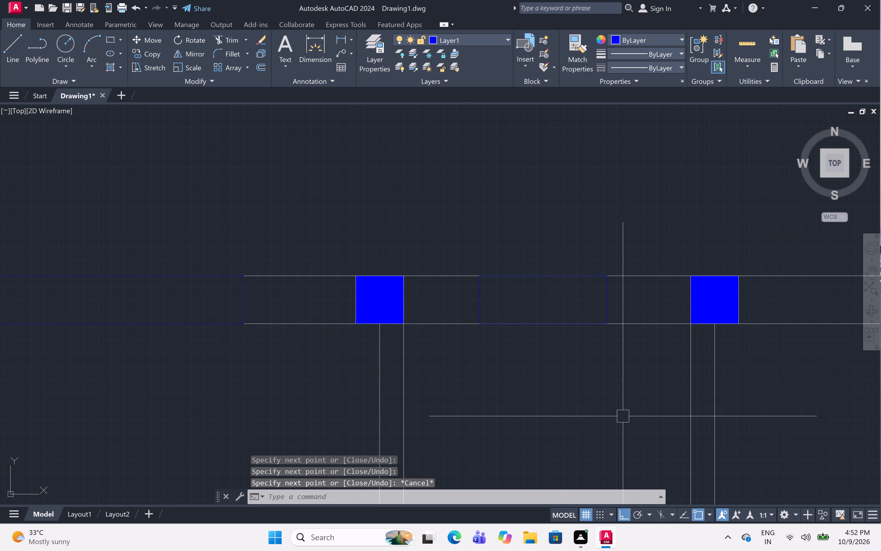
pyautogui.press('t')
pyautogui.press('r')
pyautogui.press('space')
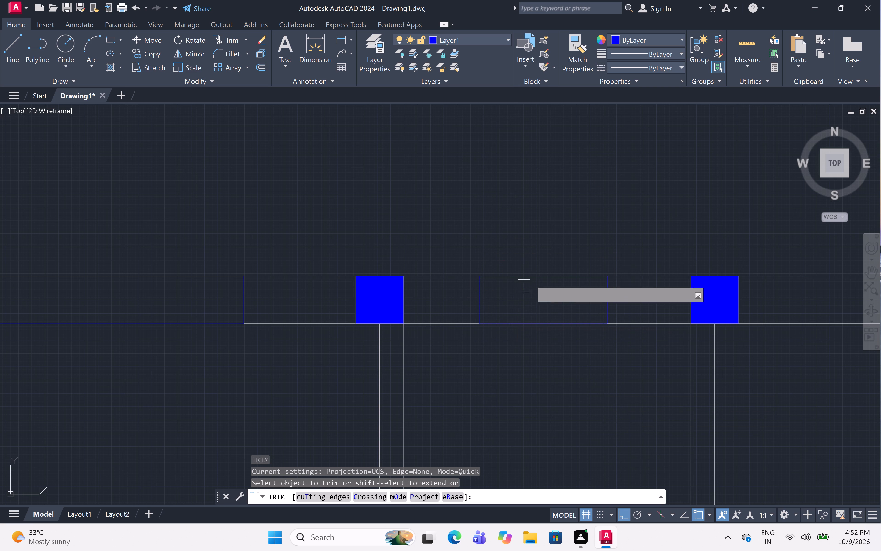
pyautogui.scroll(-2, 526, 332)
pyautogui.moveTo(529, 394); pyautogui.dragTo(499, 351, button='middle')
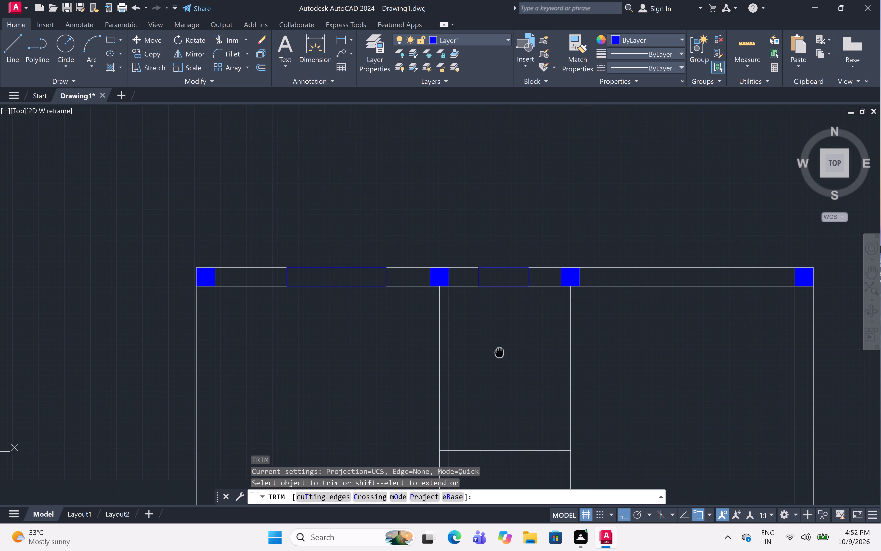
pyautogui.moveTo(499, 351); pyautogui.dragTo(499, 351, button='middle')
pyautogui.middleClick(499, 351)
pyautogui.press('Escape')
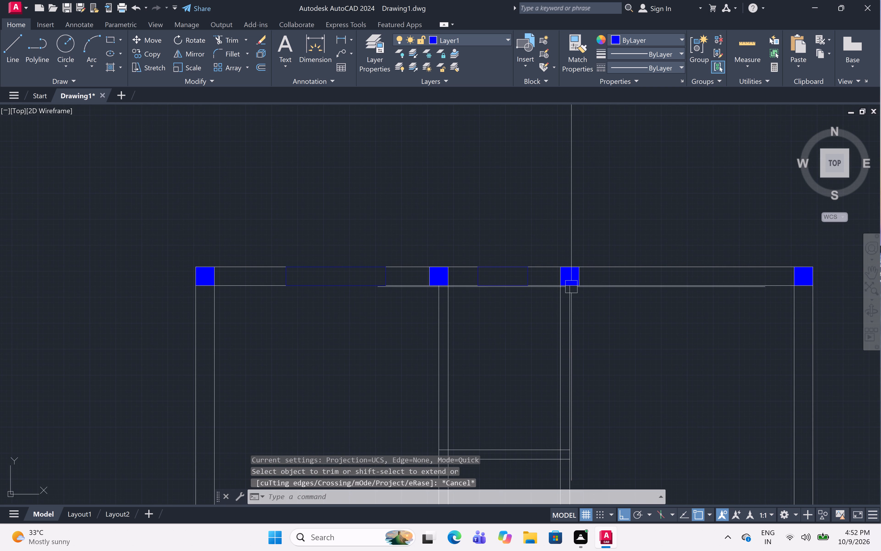
# Draw a 4' wide closed window outline across the thickness of the upper-right room's top wall.
pyautogui.moveTo(702, 351); pyautogui.dragTo(588, 306, button='middle')
pyautogui.scroll(1, 584, 194)
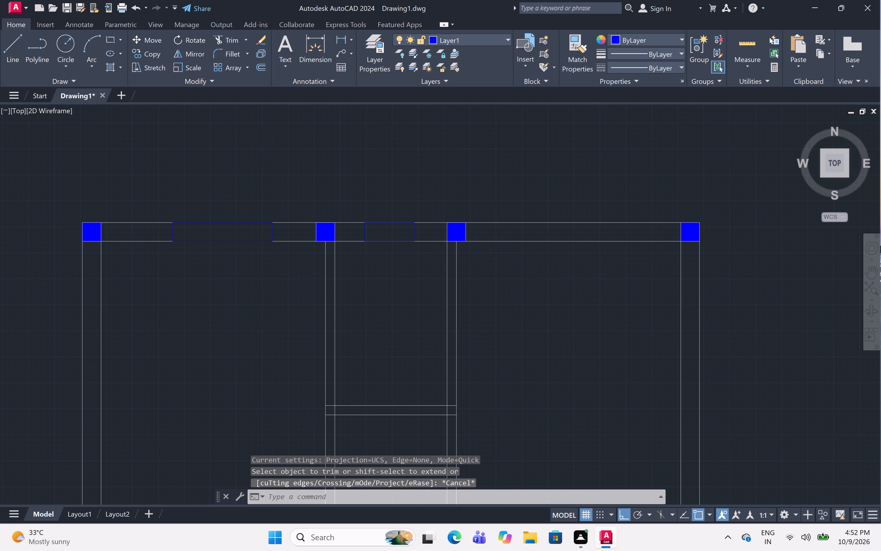
pyautogui.scroll(1, 584, 194)
pyautogui.press('k')
pyautogui.press('BackSpace')
pyautogui.press('BackSpace')
pyautogui.press('BackSpace')
pyautogui.press('BackSpace')
pyautogui.press('BackSpace')
pyautogui.press('BackSpace')
pyautogui.press('BackSpace')
pyautogui.press('BackSpace')
pyautogui.press('BackSpace')
pyautogui.press('BackSpace')
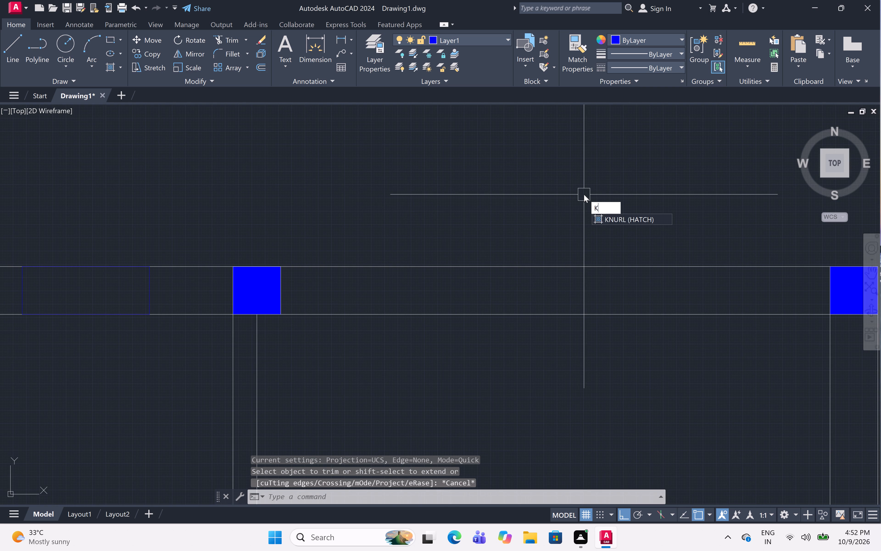
pyautogui.write('l')
pyautogui.press('space')
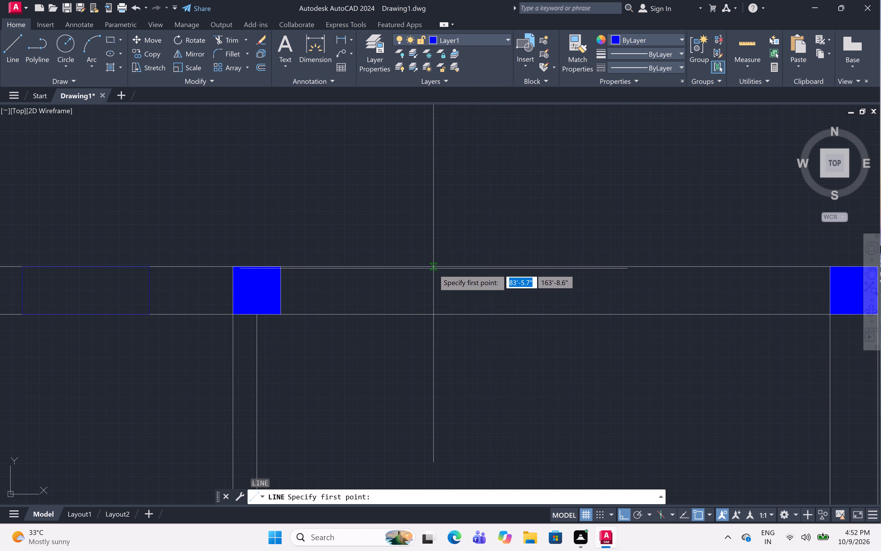
pyautogui.click(446, 265)
pyautogui.click(447, 312)
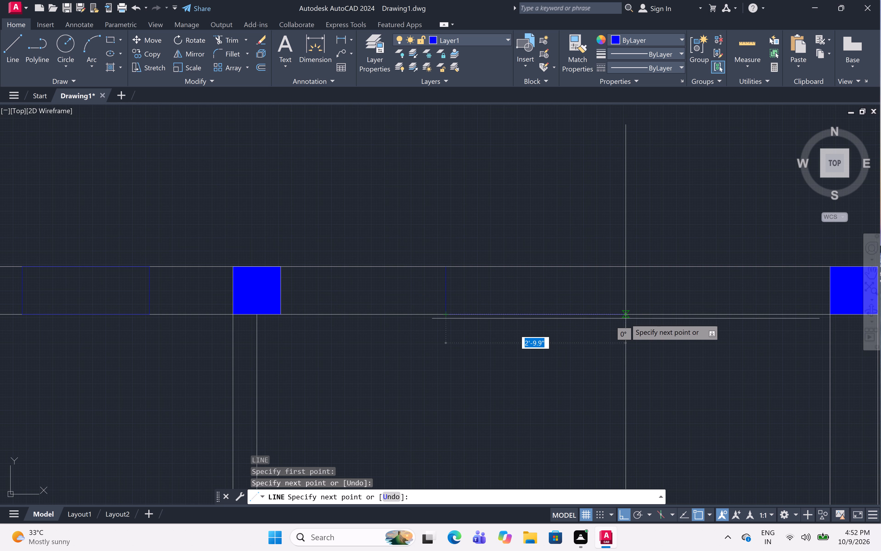
pyautogui.press('4')
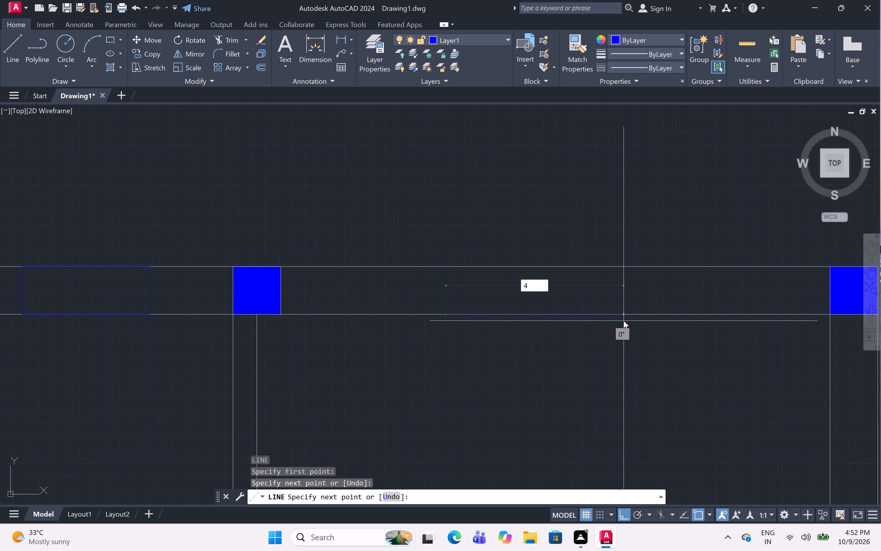
pyautogui.write("'")
pyautogui.press('space')
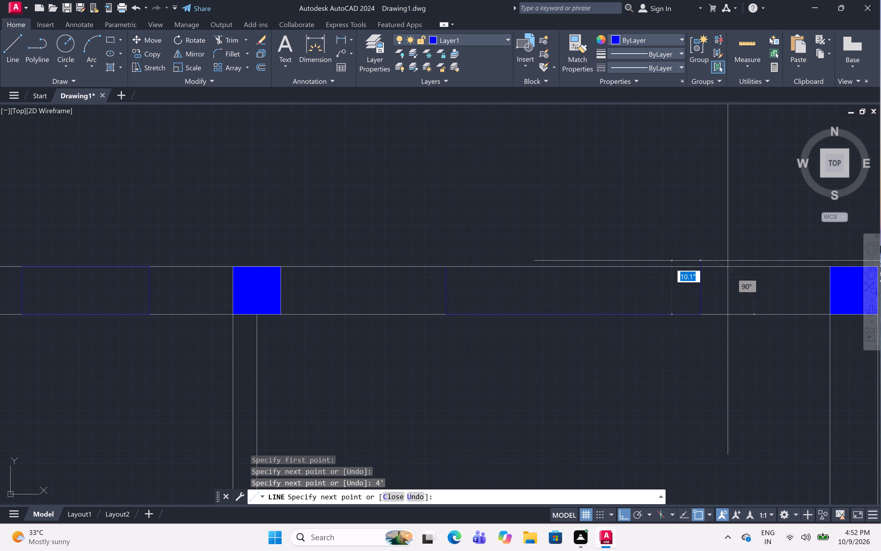
pyautogui.click(700, 263)
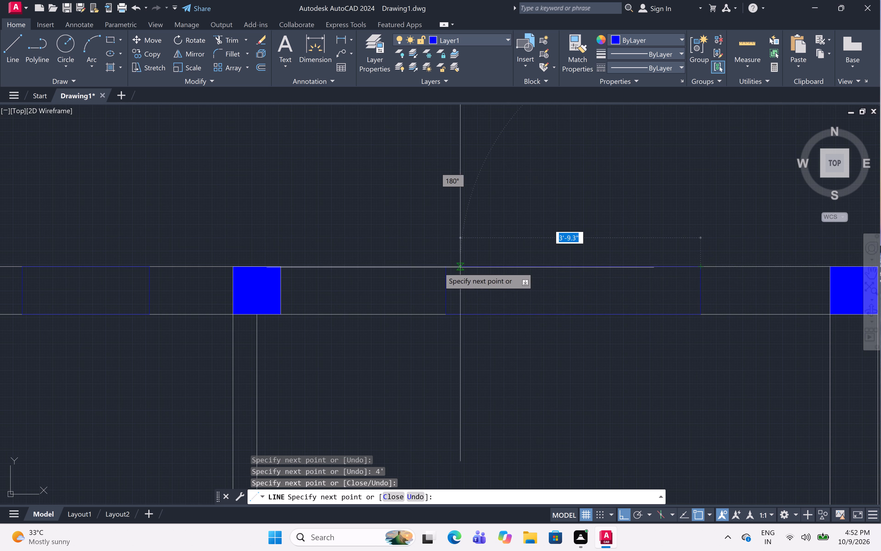
pyautogui.click(448, 264)
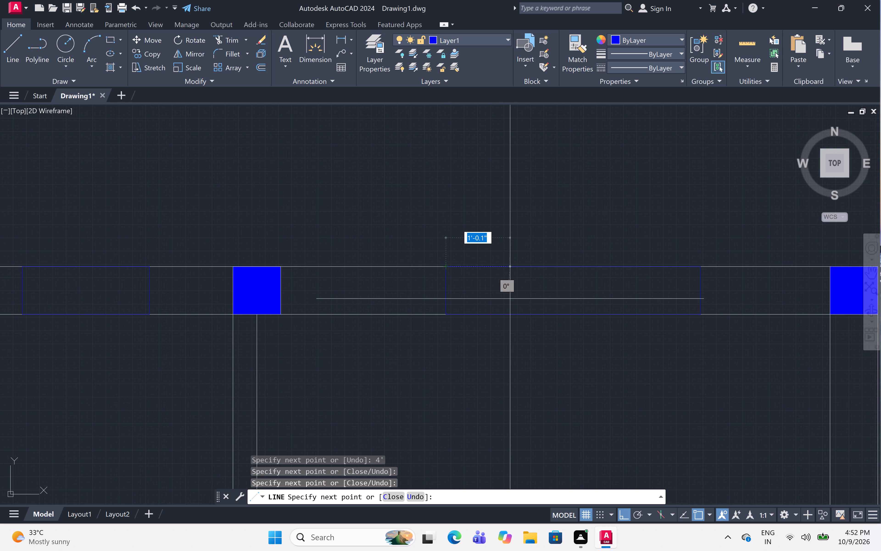
pyautogui.press('space')
# Draw the upper window end line across the thickness of the upper-right room's right outer wall.
pyautogui.scroll(-5, 488, 234)
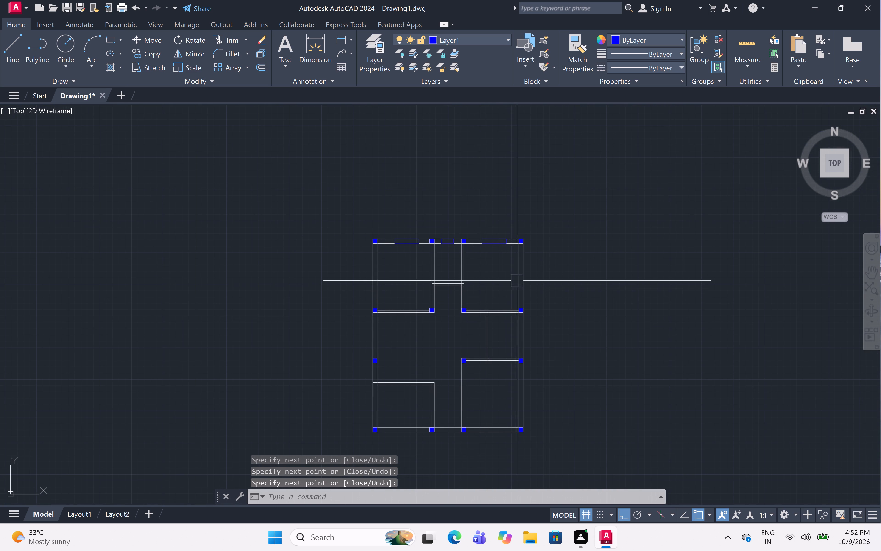
pyautogui.scroll(2, 520, 275)
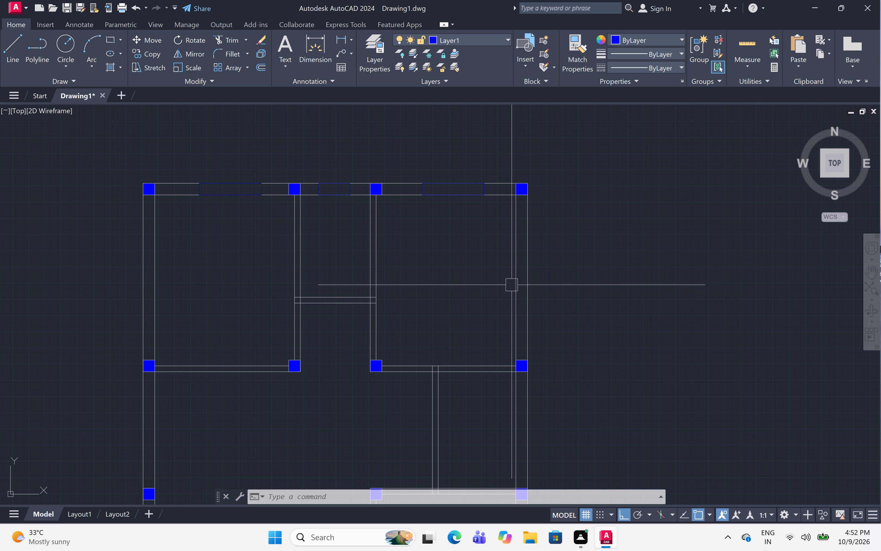
pyautogui.scroll(1, 514, 286)
pyautogui.write('l')
pyautogui.press('space')
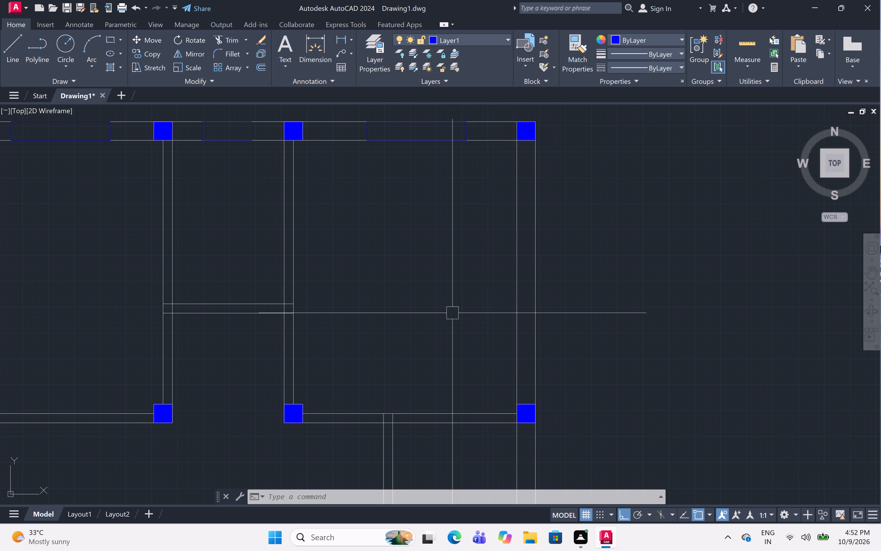
pyautogui.click(516, 220)
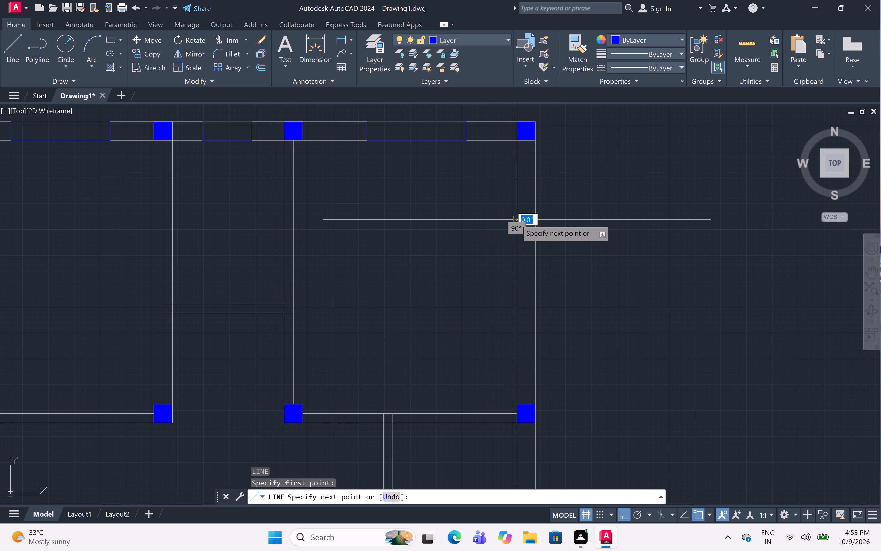
pyautogui.click(535, 220)
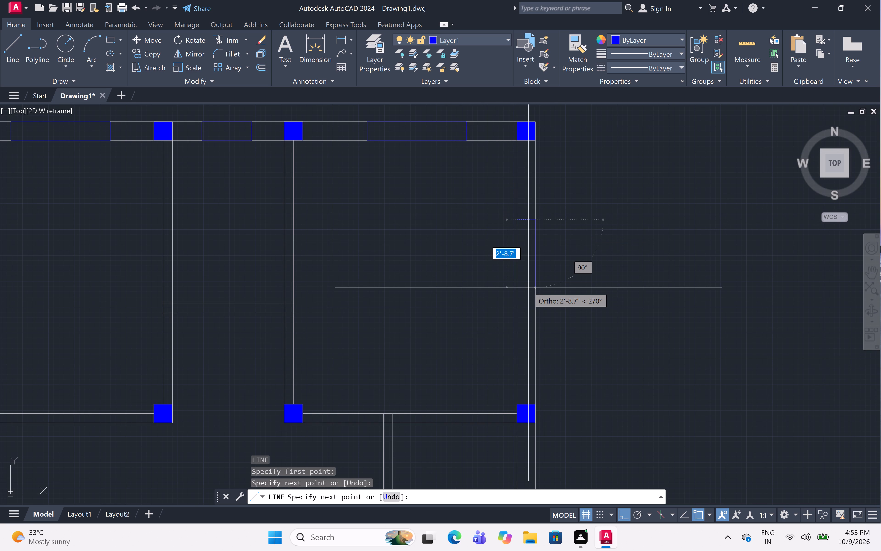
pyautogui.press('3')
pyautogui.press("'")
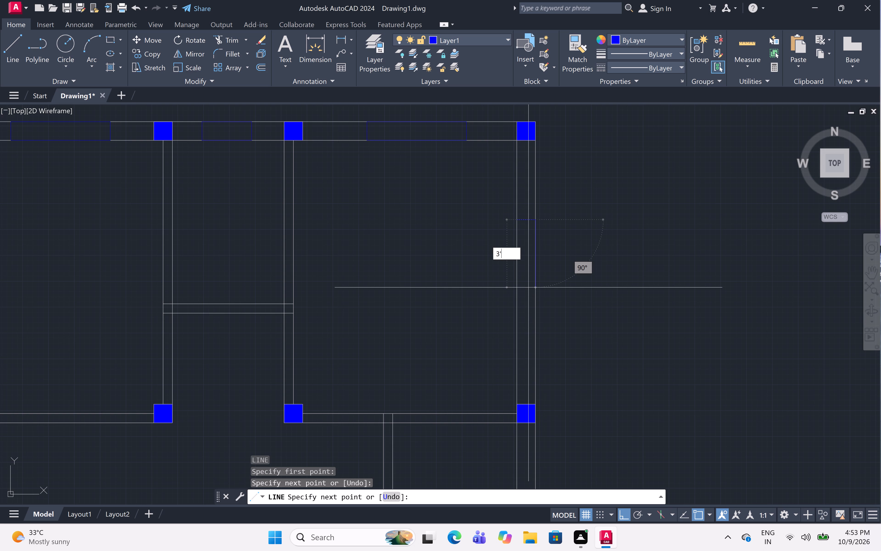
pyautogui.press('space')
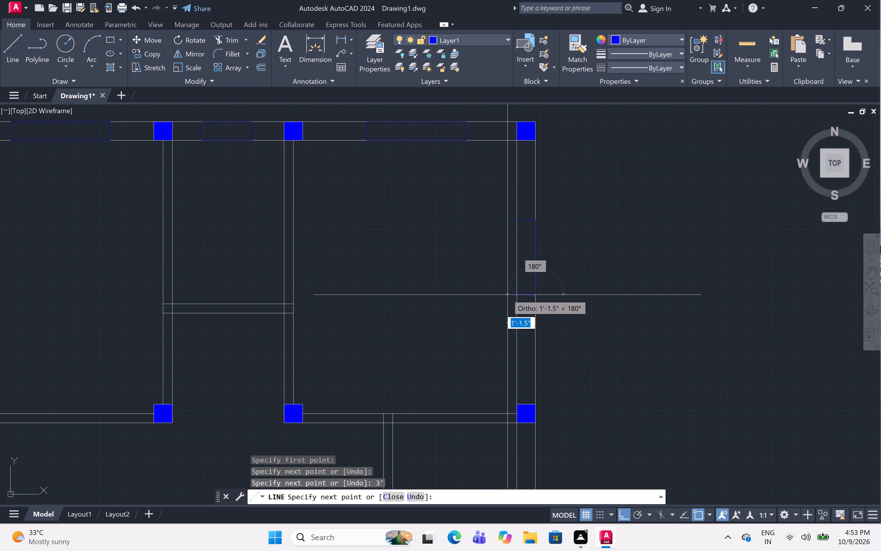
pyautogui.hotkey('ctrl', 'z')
# Complete the window in the upper-right room's right wall as a closed outline 4' long, running down from its upper end line.
pyautogui.press('4')
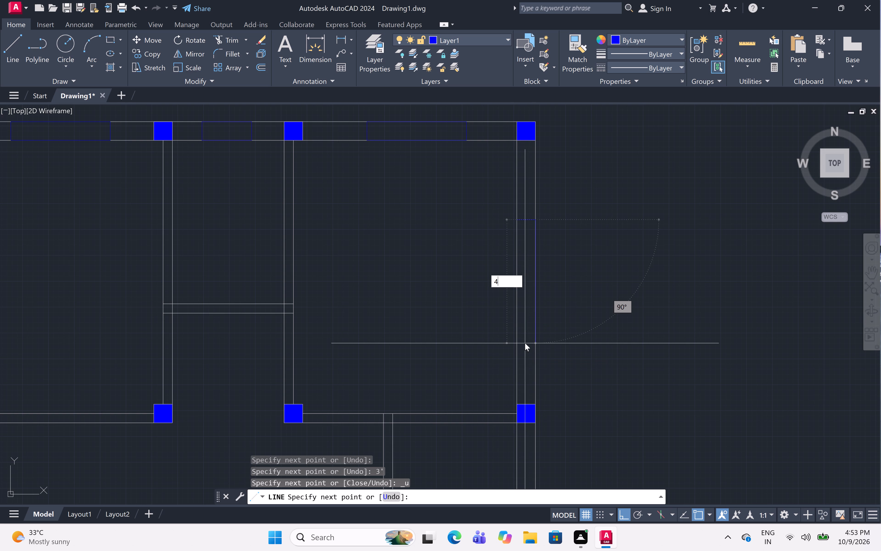
pyautogui.write("'")
pyautogui.press('space')
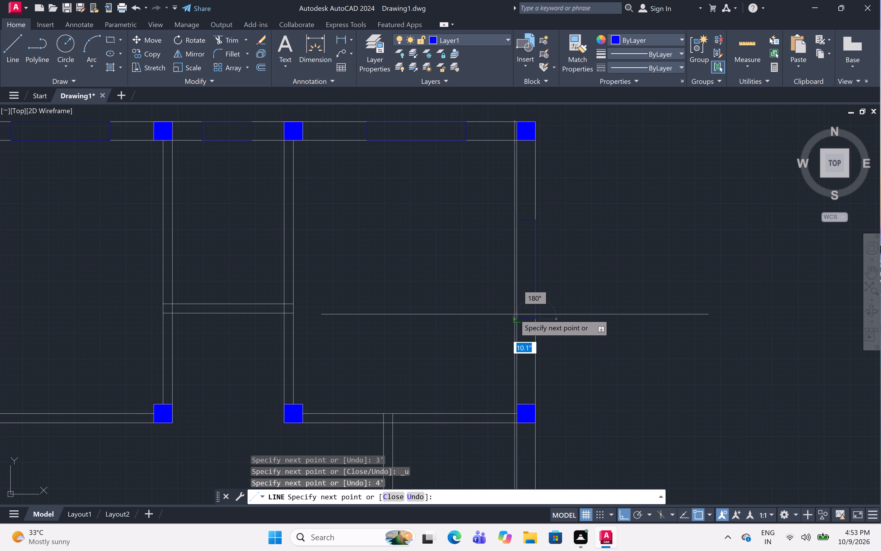
pyautogui.click(517, 320)
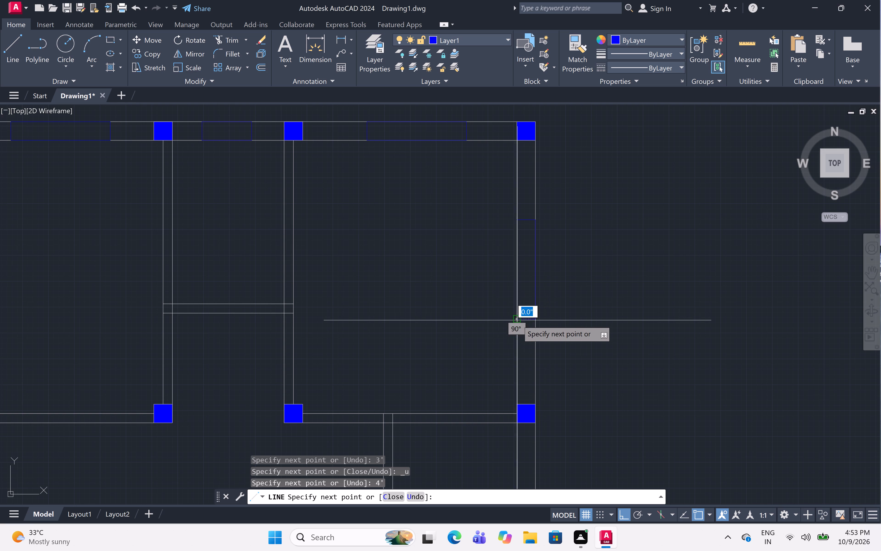
pyautogui.click(516, 220)
pyautogui.press('Escape')
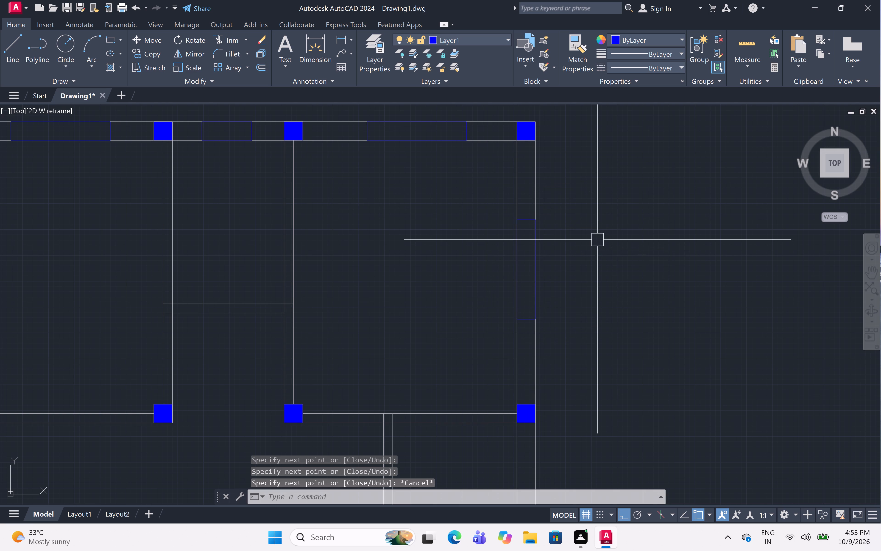
# Draw a 2' long closed window outline across the right outer wall's thickness, in the small room between the upper-right and lower-right rooms.
pyautogui.scroll(-2, 594, 238)
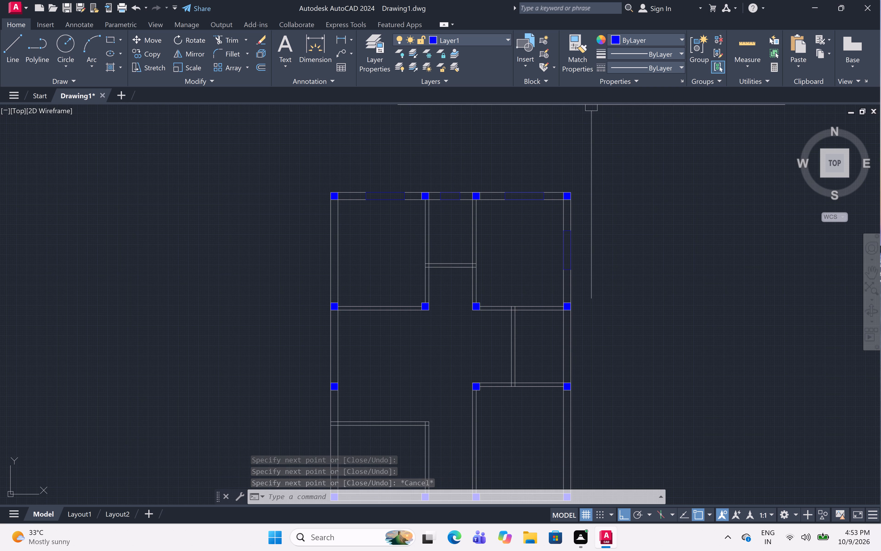
pyautogui.scroll(-1, 578, 316)
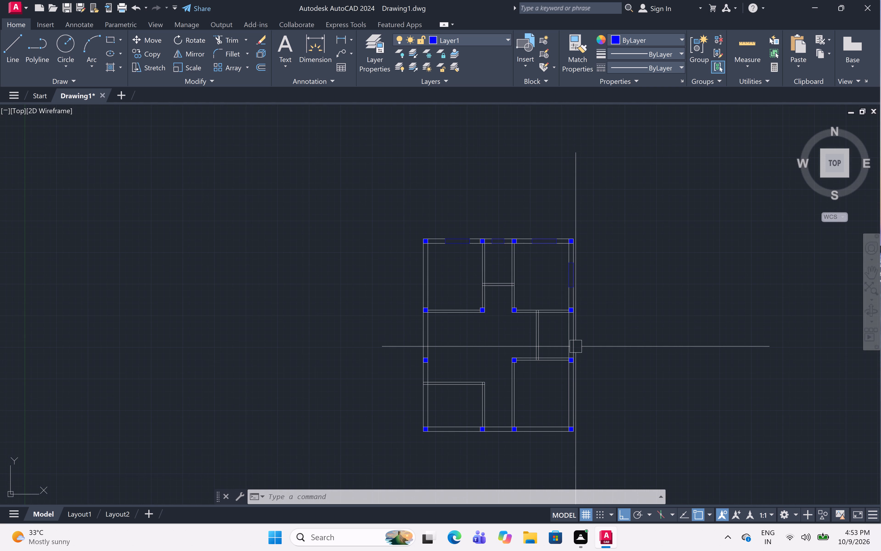
pyautogui.scroll(2, 572, 339)
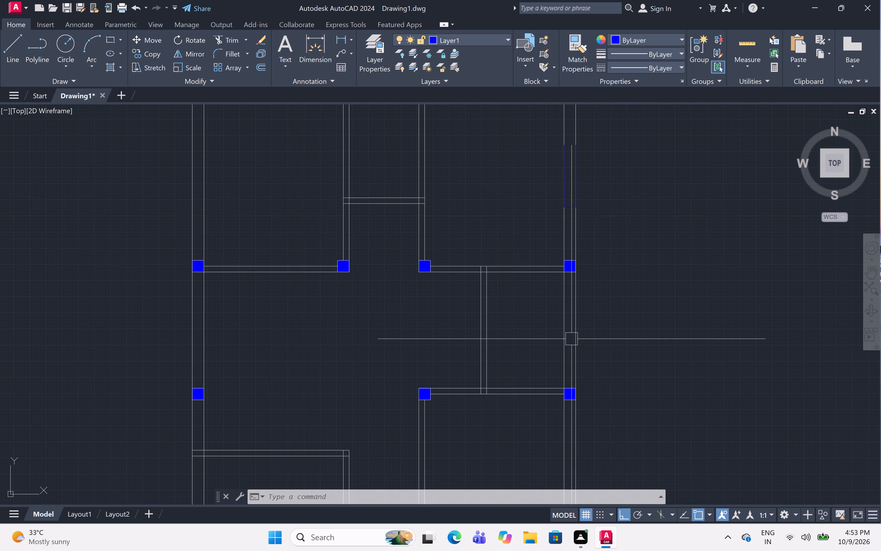
pyautogui.scroll(1, 572, 339)
pyautogui.press('l')
pyautogui.press('space')
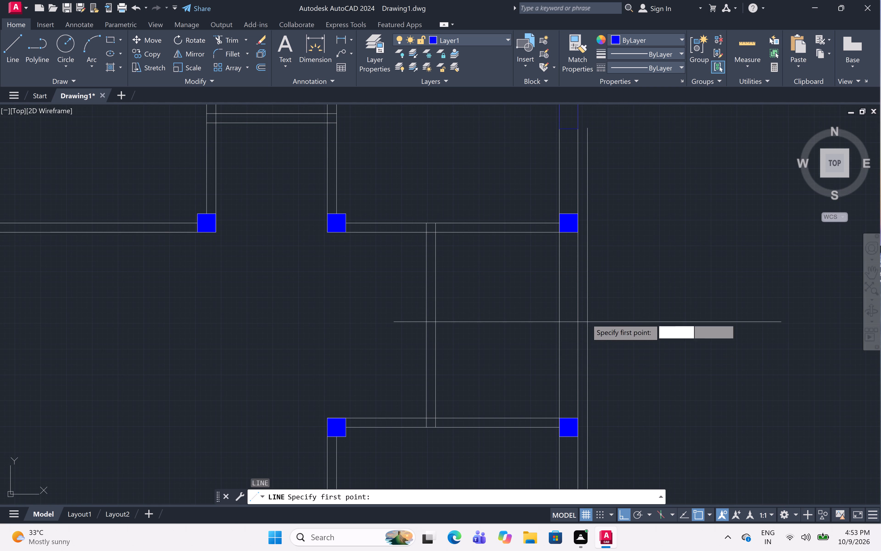
pyautogui.click(561, 291)
pyautogui.click(578, 288)
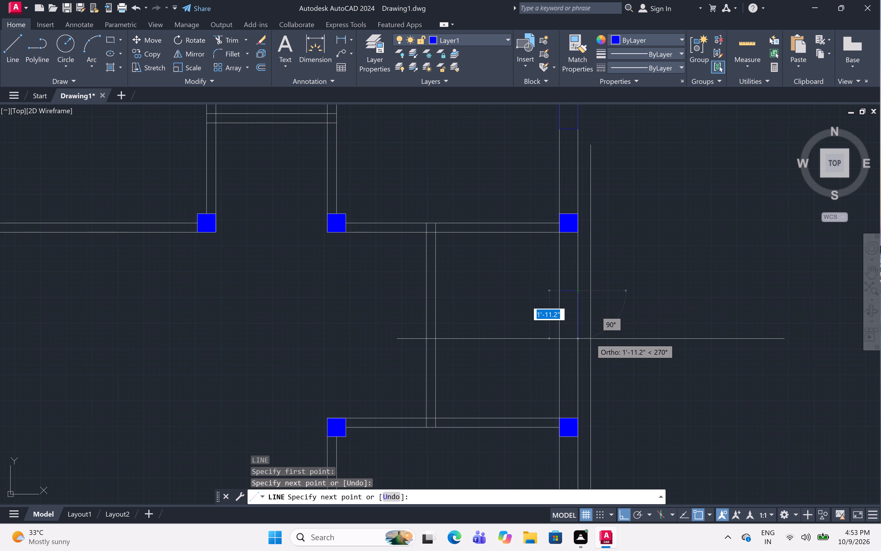
pyautogui.press('2')
pyautogui.write("'")
pyautogui.press('space')
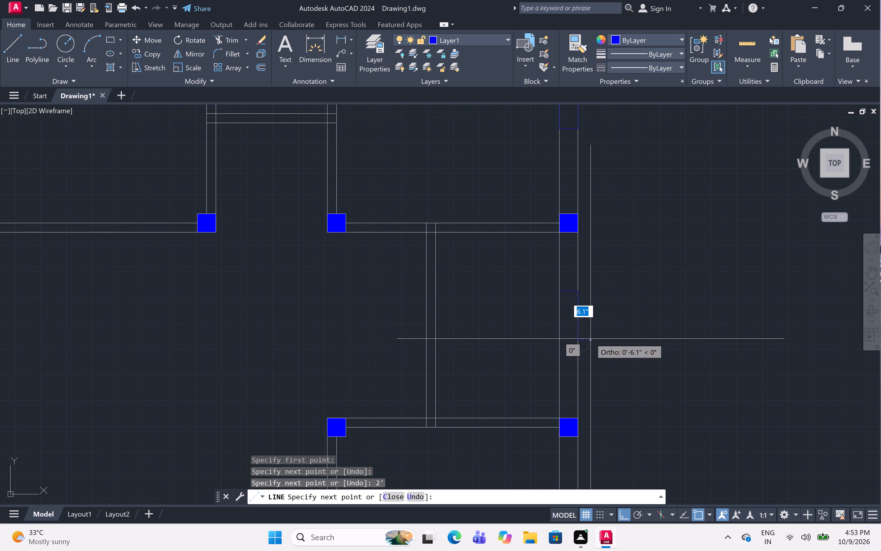
pyautogui.click(557, 341)
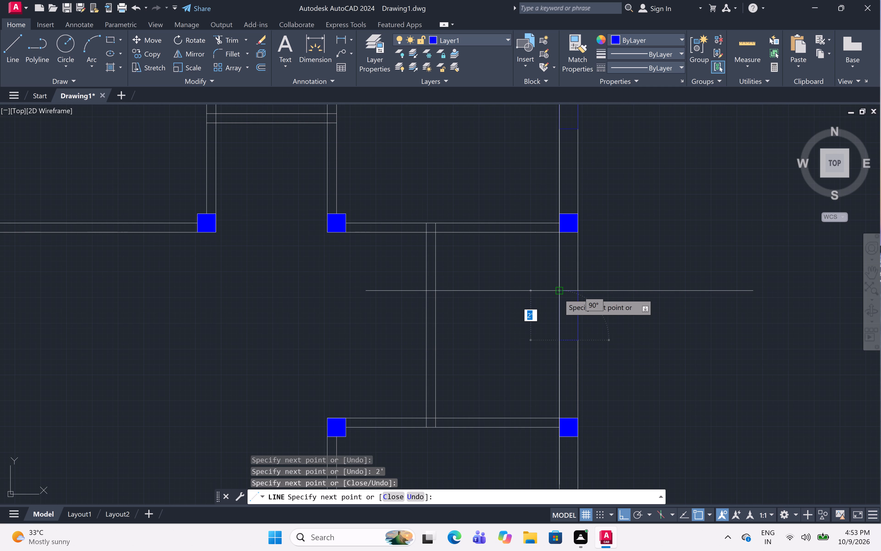
pyautogui.click(559, 294)
pyautogui.press('Escape')
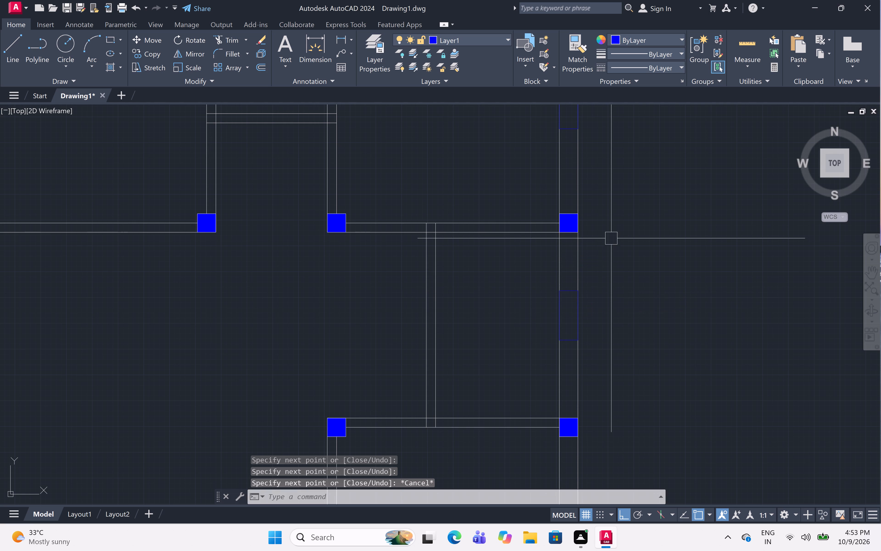
# Draw a 4' long closed window outline across the thickness of the lower-right room's right outer wall.
pyautogui.scroll(-3, 611, 231)
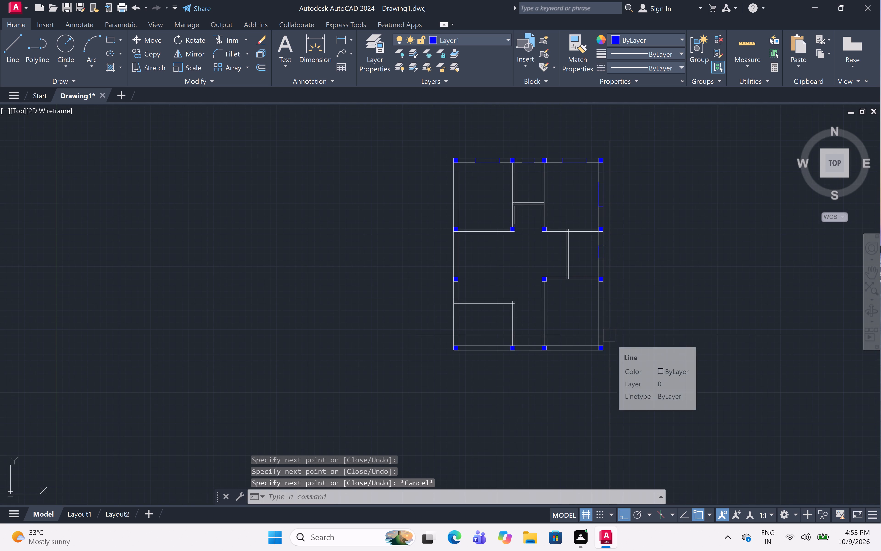
pyautogui.scroll(3, 603, 340)
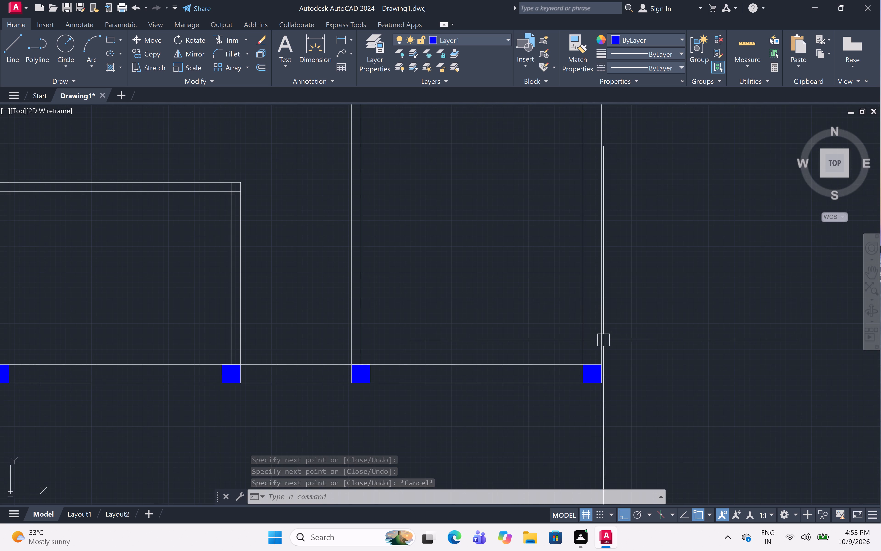
pyautogui.moveTo(618, 304); pyautogui.dragTo(613, 362, button='middle')
pyautogui.press('l')
pyautogui.press('space')
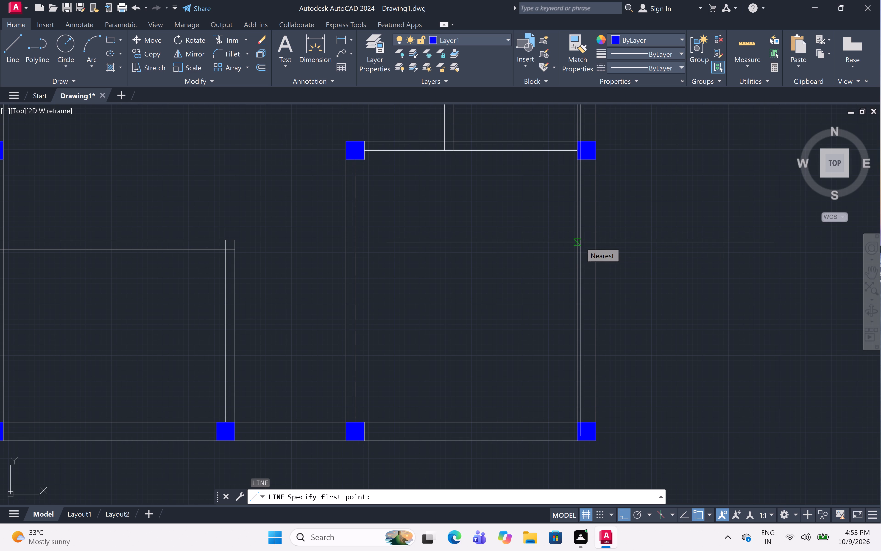
pyautogui.click(578, 236)
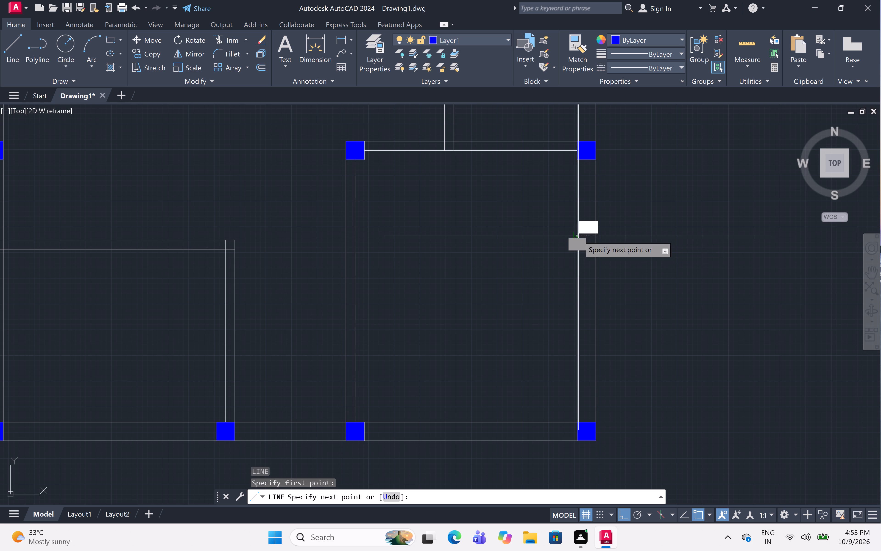
pyautogui.click(597, 237)
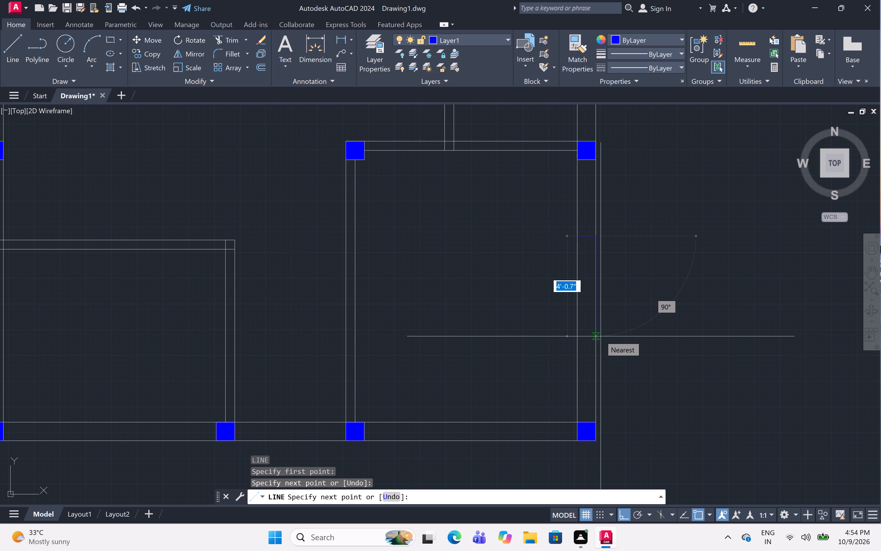
pyautogui.press('4')
pyautogui.write("'")
pyautogui.press('space')
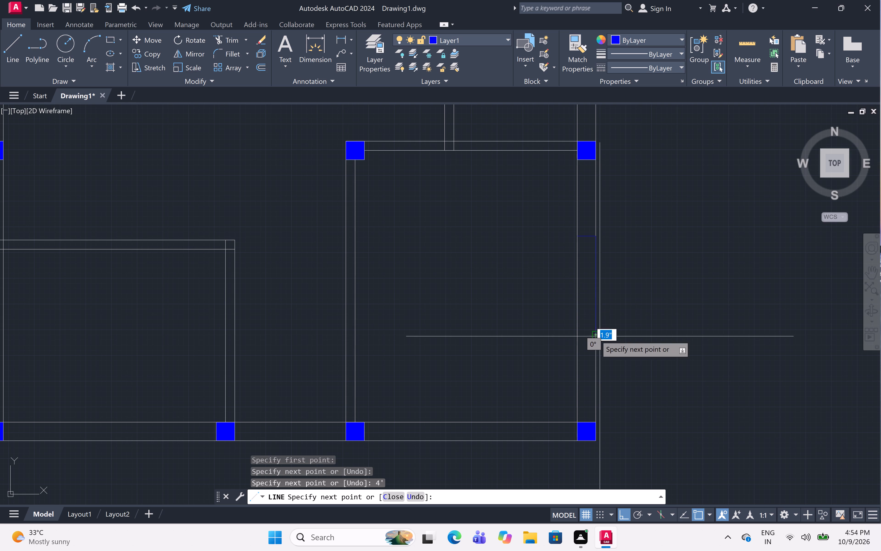
pyautogui.click(575, 337)
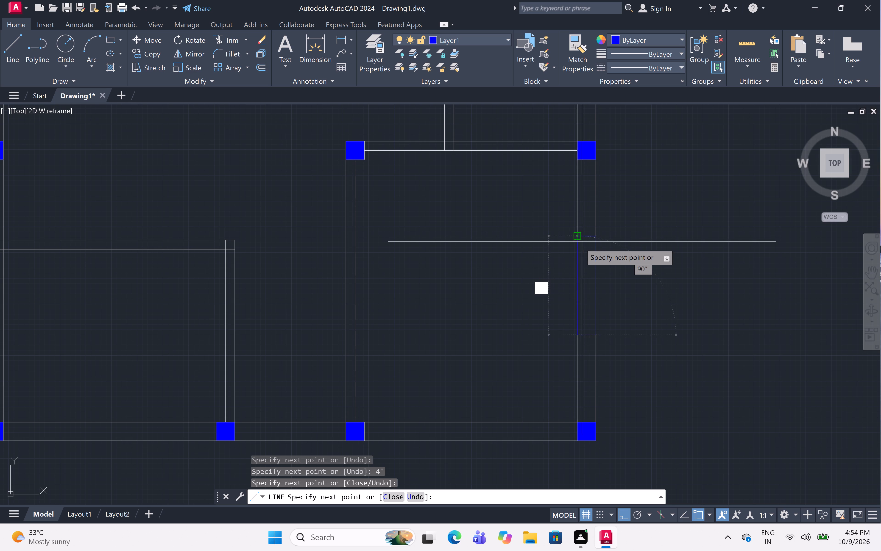
pyautogui.click(580, 234)
pyautogui.press('Escape')
# Draw a 4' wide closed window outline across the thickness of the lower-right room's bottom wall.
pyautogui.scroll(-2, 689, 209)
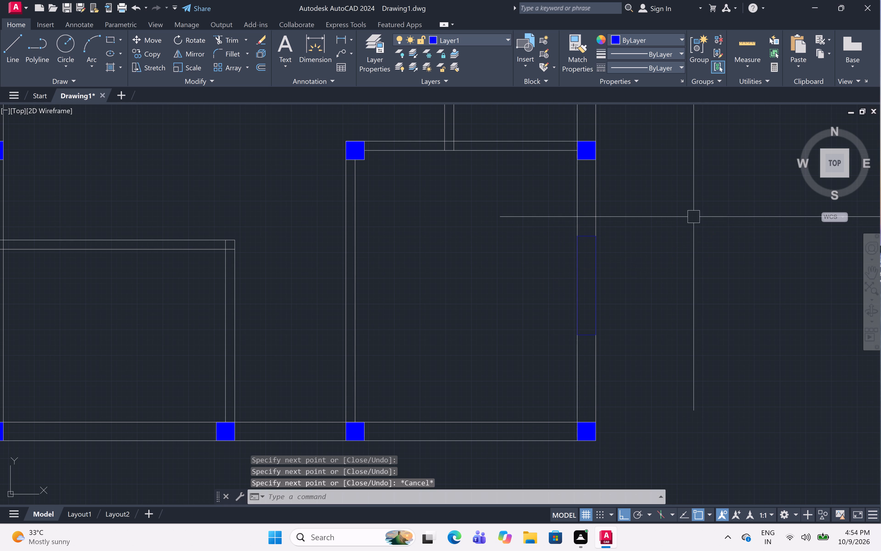
pyautogui.scroll(-1, 689, 210)
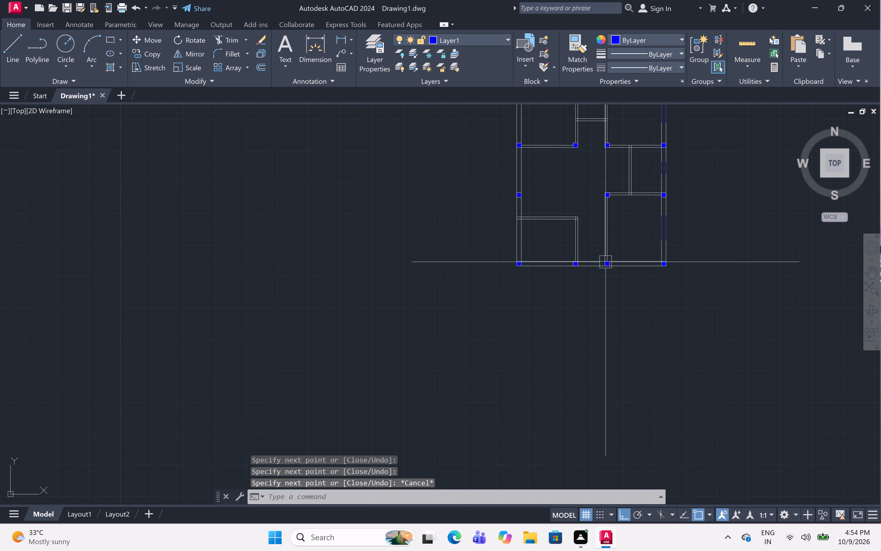
pyautogui.scroll(4, 641, 262)
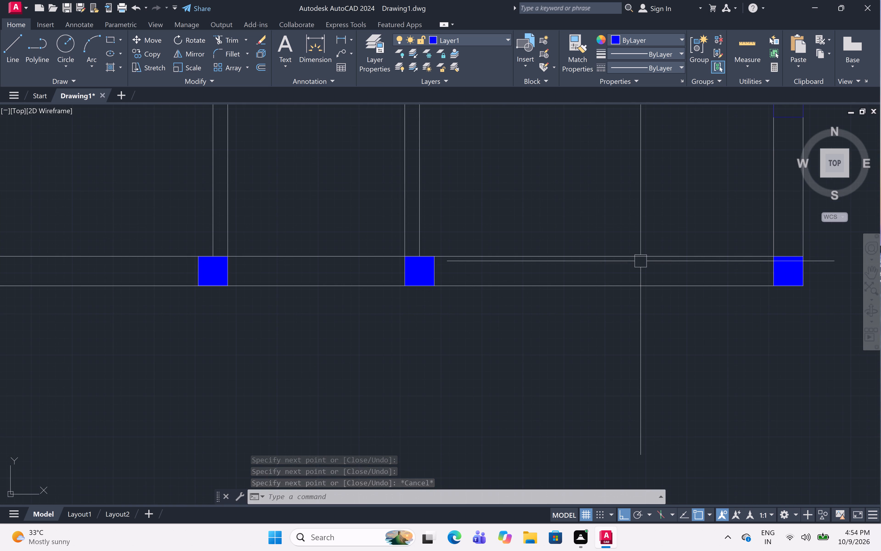
pyautogui.write('l')
pyautogui.press('space')
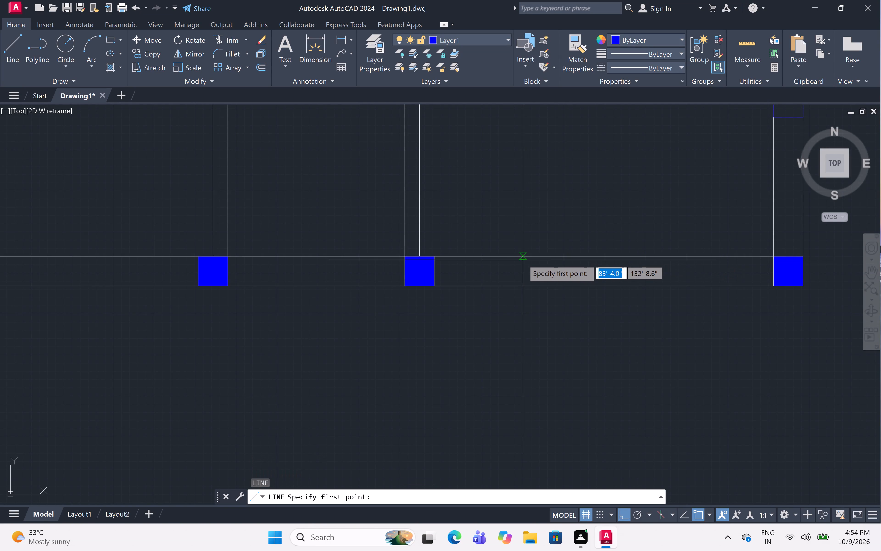
pyautogui.click(523, 256)
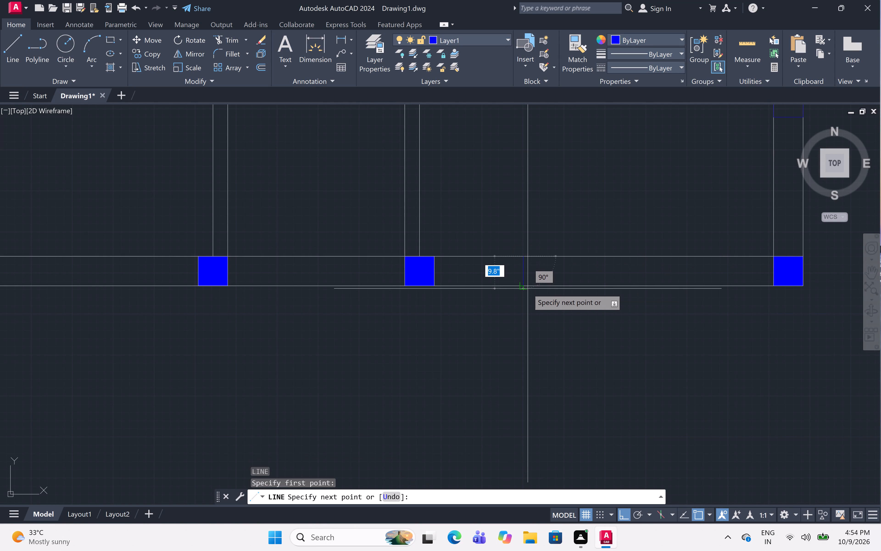
pyautogui.click(526, 289)
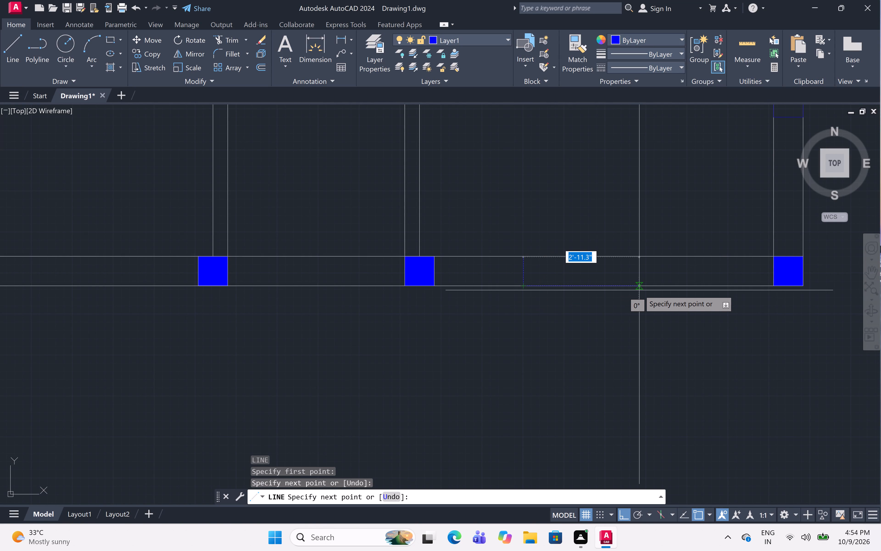
pyautogui.write("4'")
pyautogui.press('space')
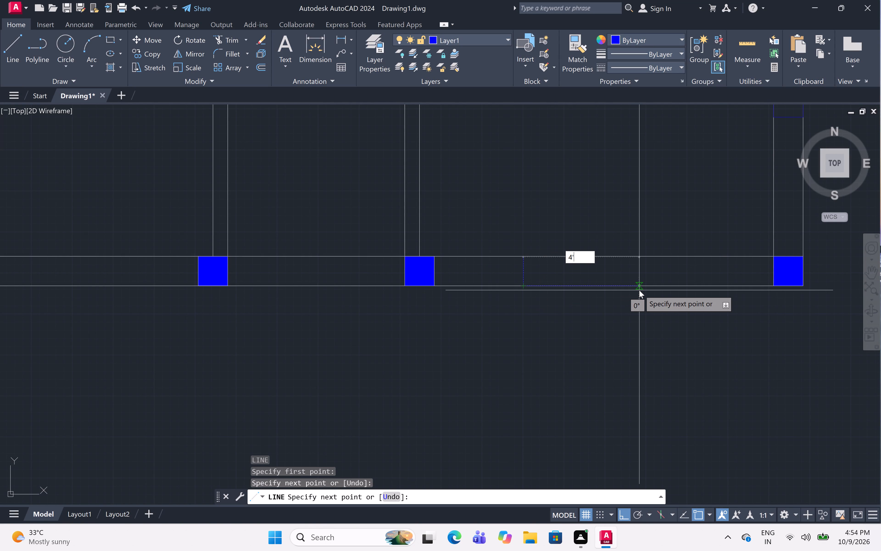
pyautogui.click(682, 253)
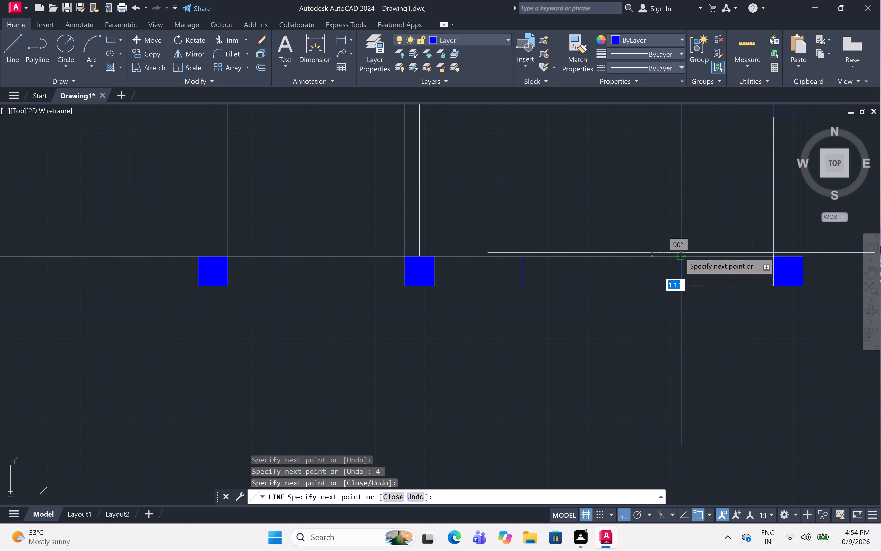
pyautogui.click(526, 254)
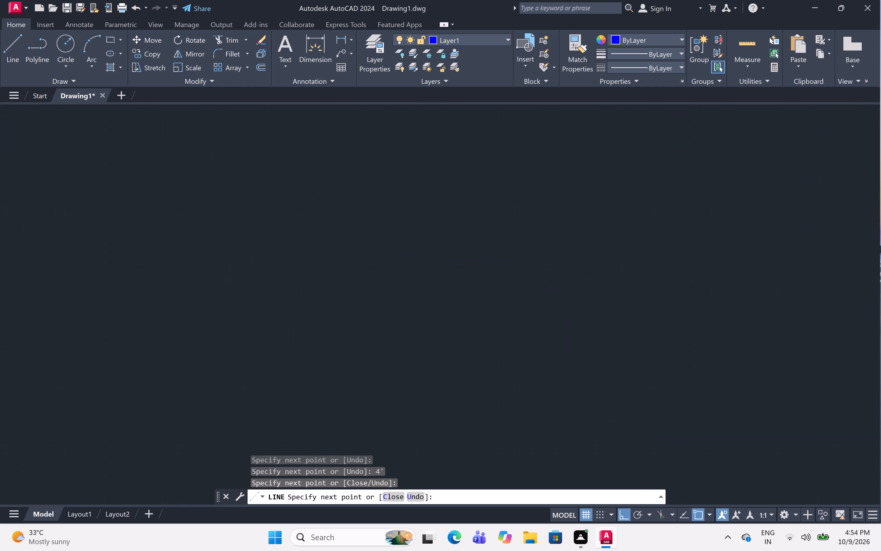
# Draw a 4' wide closed window outline across the thickness of the lower-left room's bottom wall.
pyautogui.press('space')
pyautogui.scroll(-3, 623, 228)
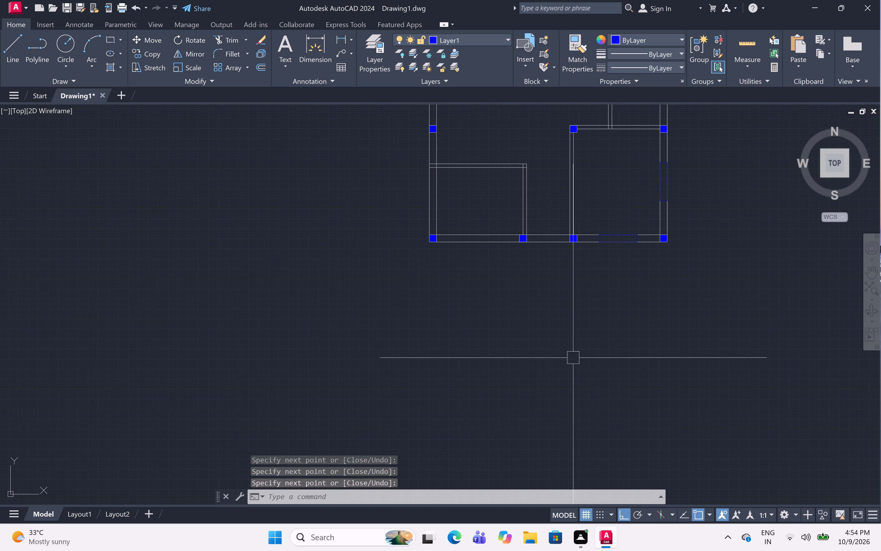
pyautogui.scroll(3, 478, 214)
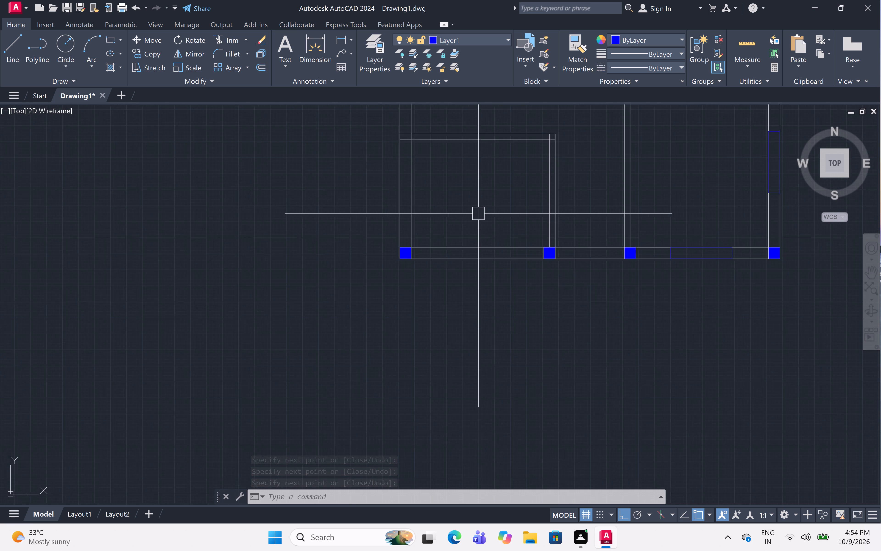
pyautogui.scroll(1, 478, 214)
pyautogui.write('l')
pyautogui.press('space')
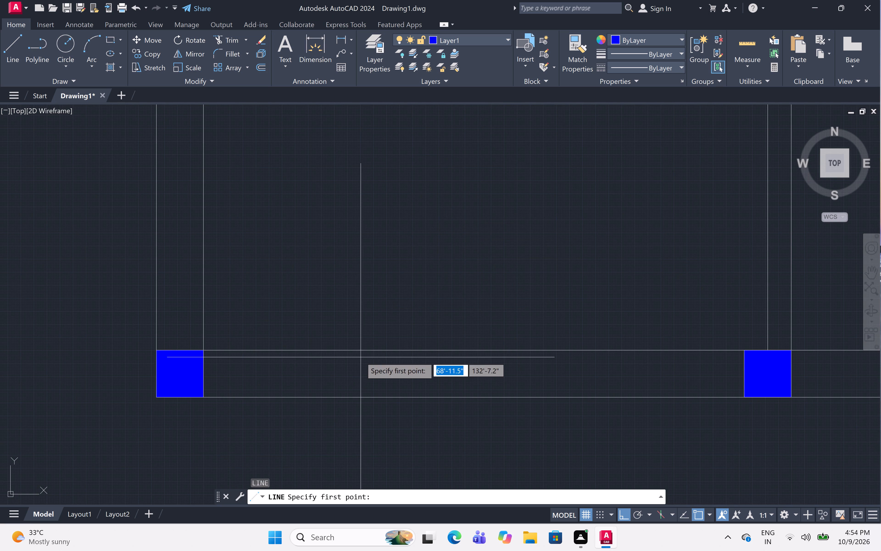
pyautogui.click(365, 348)
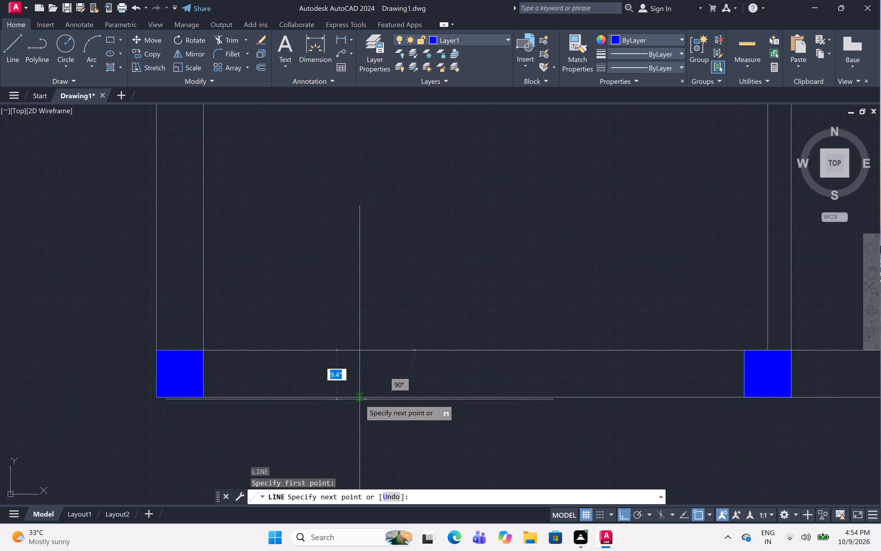
pyautogui.click(365, 398)
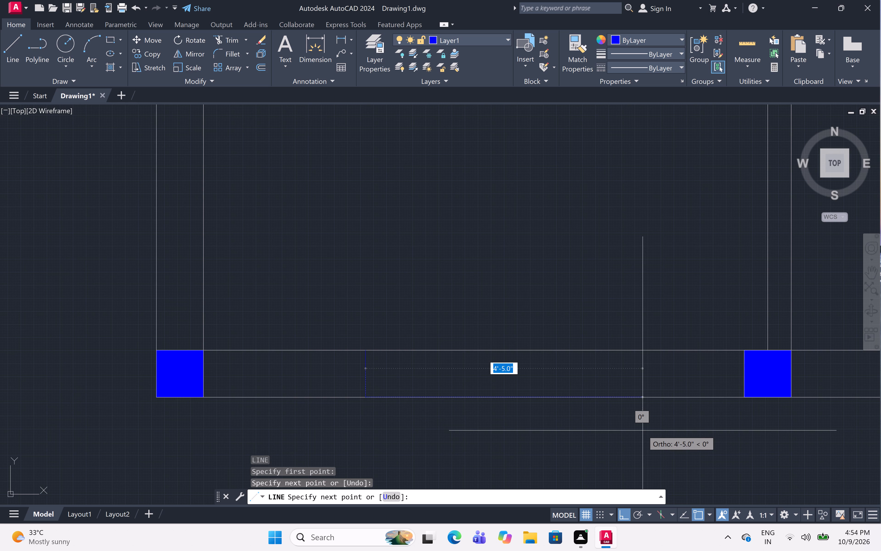
pyautogui.press('4')
pyautogui.write("'")
pyautogui.press('space')
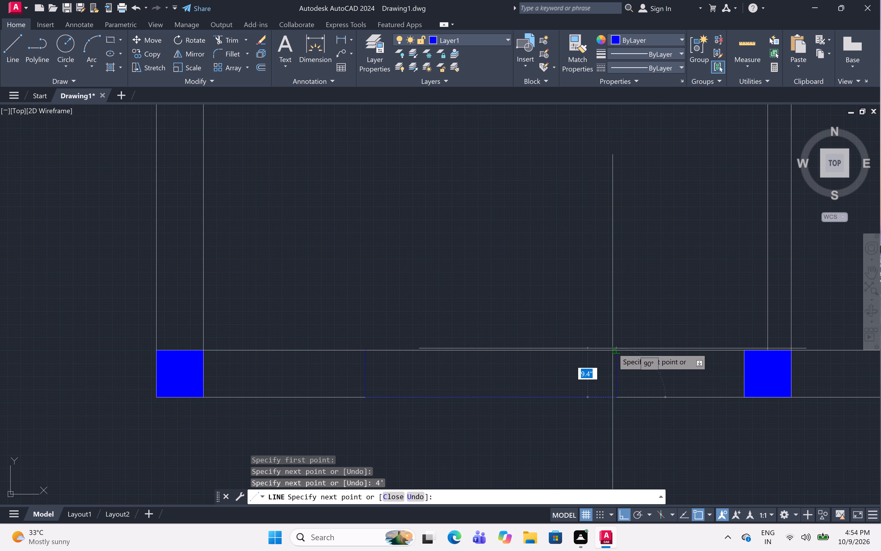
pyautogui.click(617, 347)
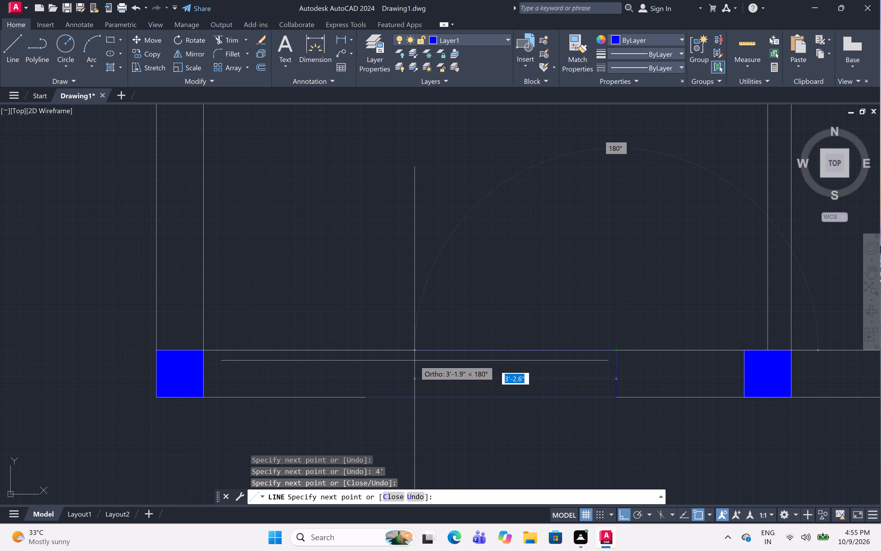
pyautogui.click(365, 347)
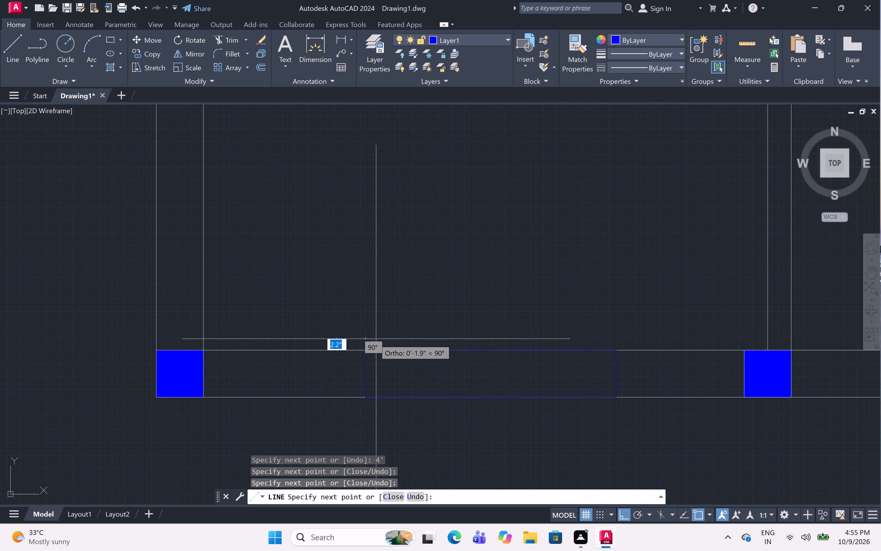
pyautogui.press('Escape')
# Draw a 4' long closed window outline across the thickness of the lower-left room's left outer wall.
pyautogui.scroll(-1, 401, 307)
pyautogui.moveTo(402, 305); pyautogui.dragTo(428, 417, button='middle')
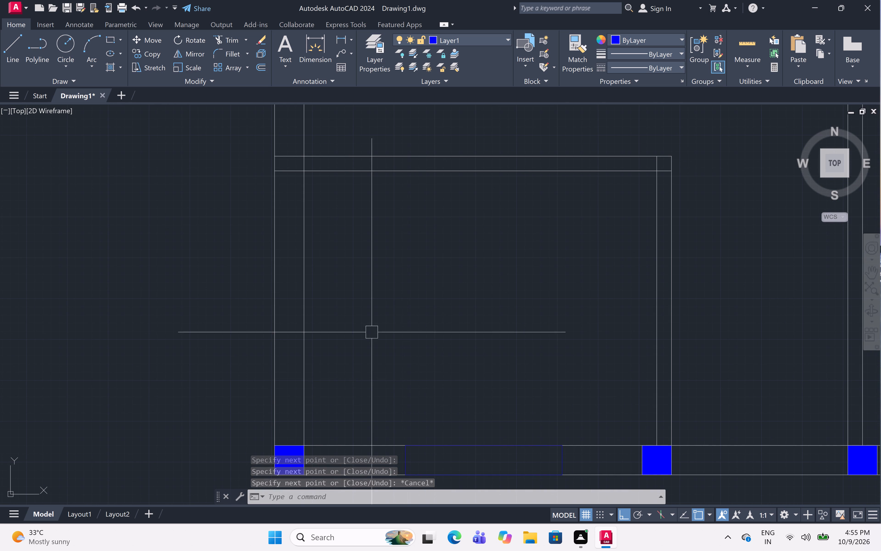
pyautogui.write('l')
pyautogui.press('space')
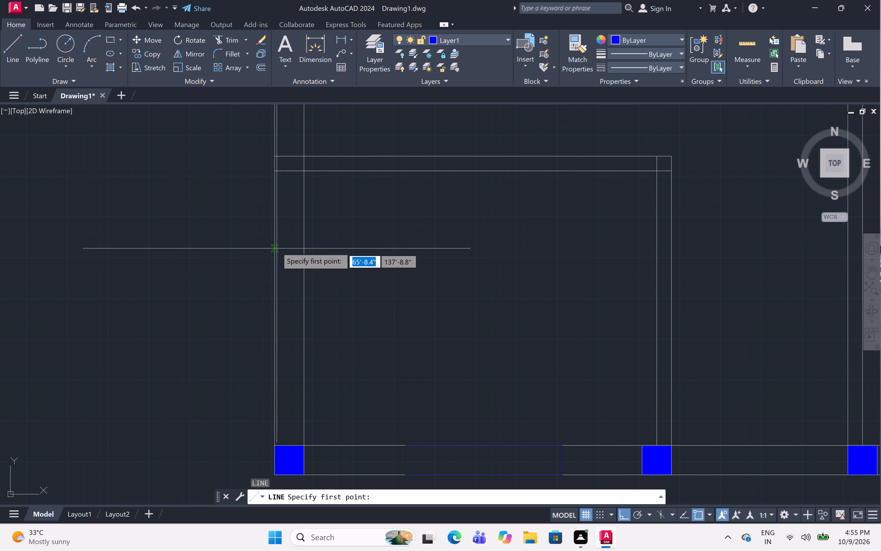
pyautogui.click(274, 247)
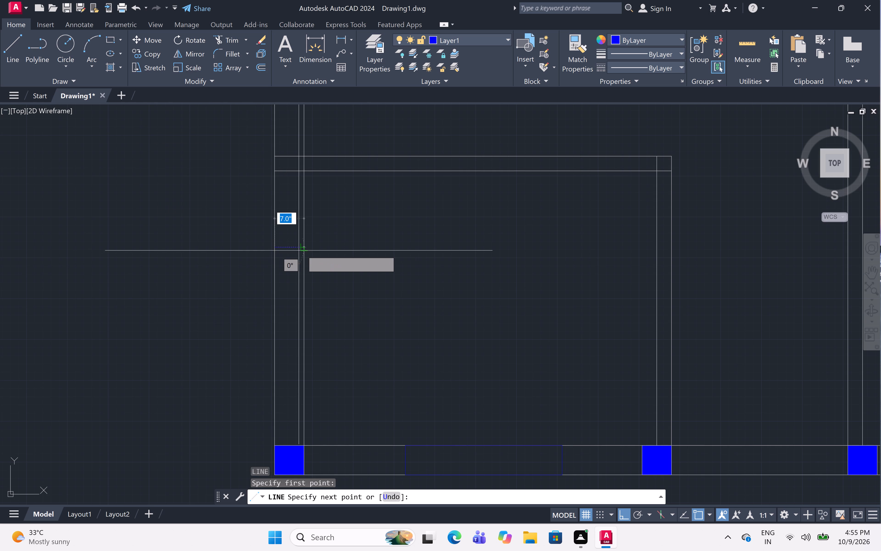
pyautogui.click(304, 247)
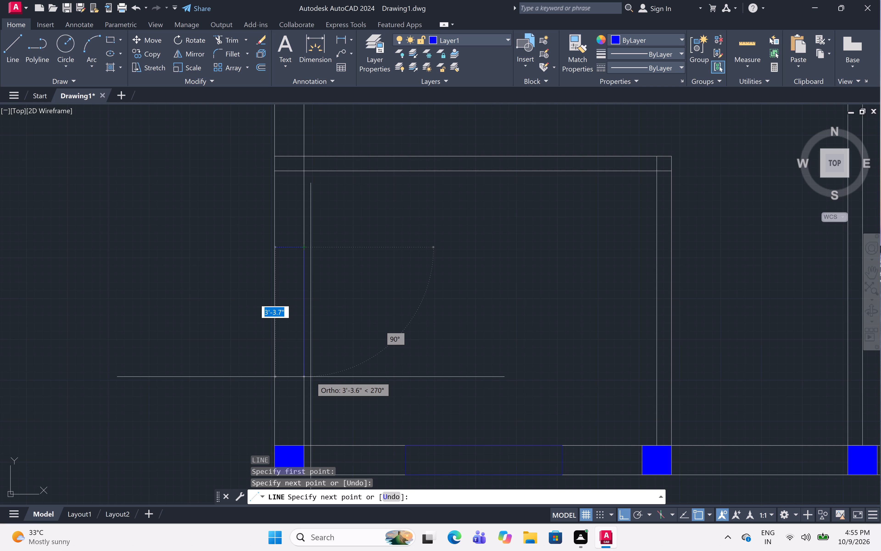
pyautogui.press('4')
pyautogui.press("'")
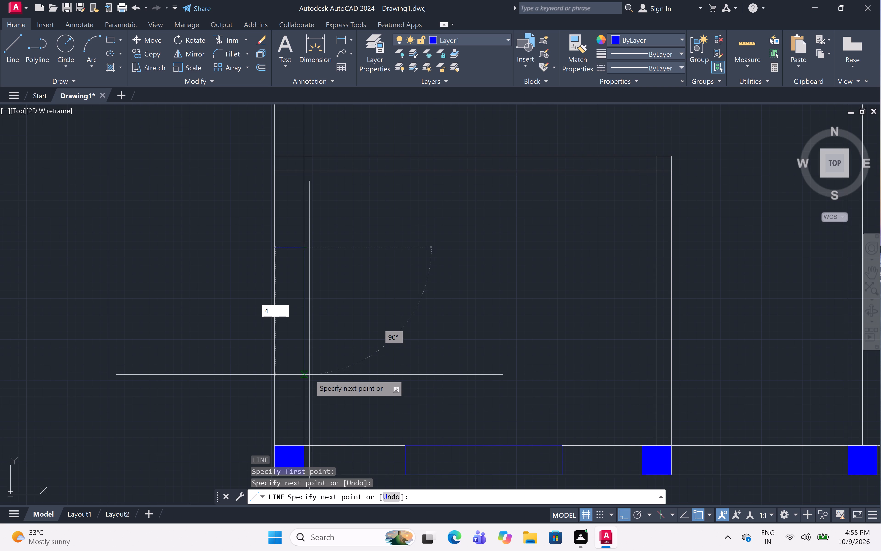
pyautogui.press('space')
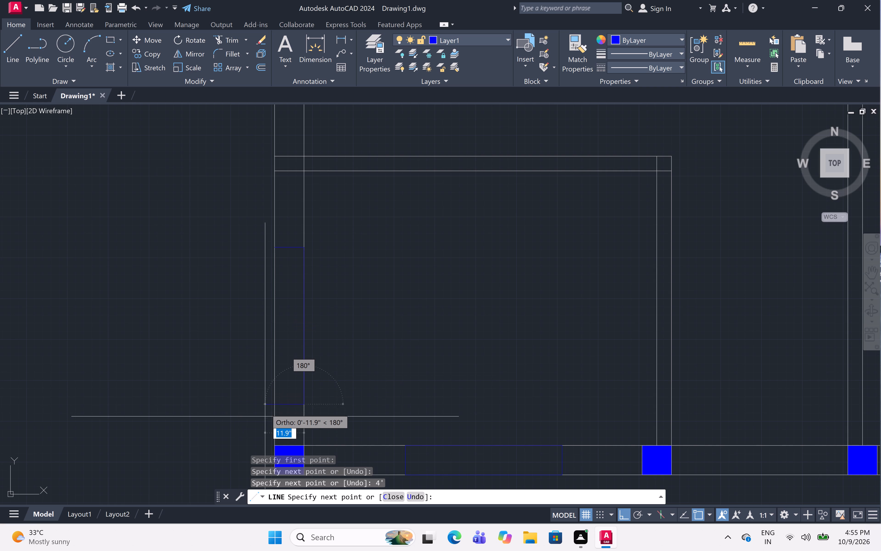
pyautogui.click(278, 404)
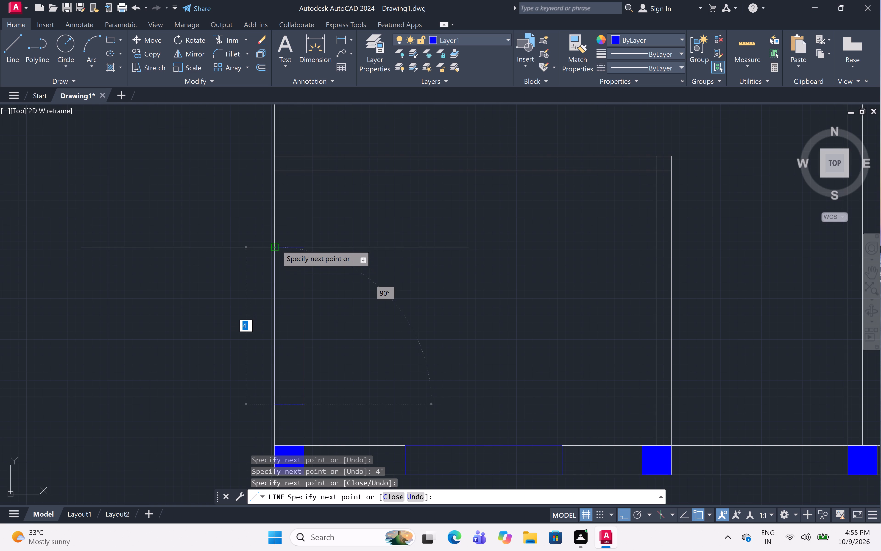
pyautogui.click(276, 244)
pyautogui.press('Escape')
# Draw a 4' long closed window outline across the left outer wall's thickness, between the two middle columns below the upper-left room.
pyautogui.scroll(-3, 353, 261)
pyautogui.moveTo(353, 261); pyautogui.dragTo(353, 292, button='middle')
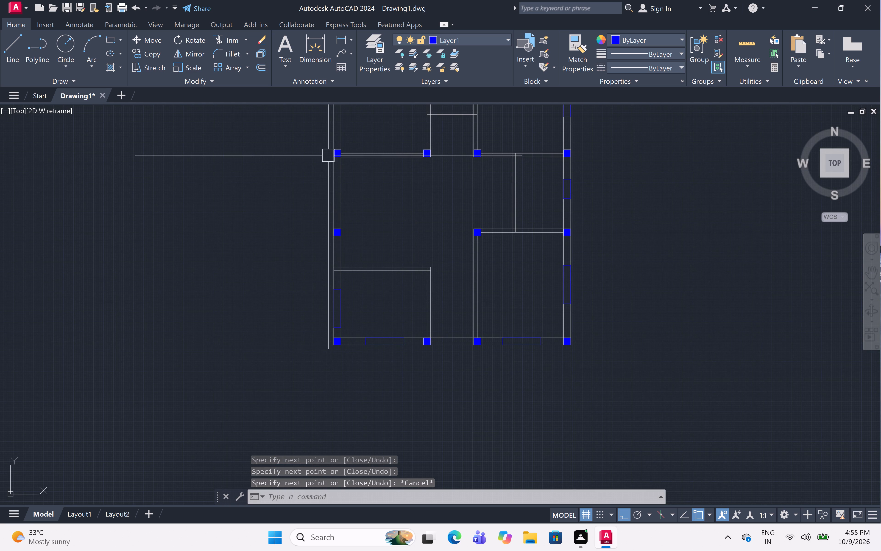
pyautogui.scroll(3, 342, 164)
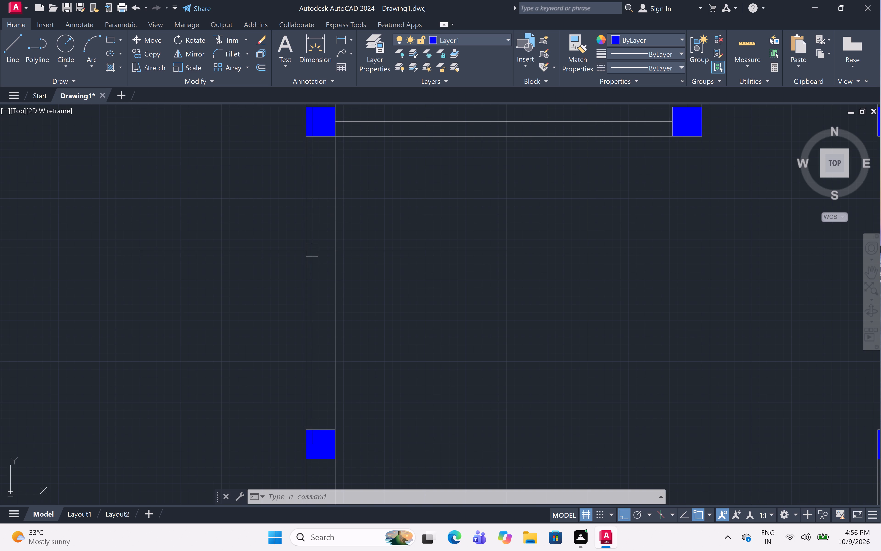
pyautogui.write('l')
pyautogui.press('space')
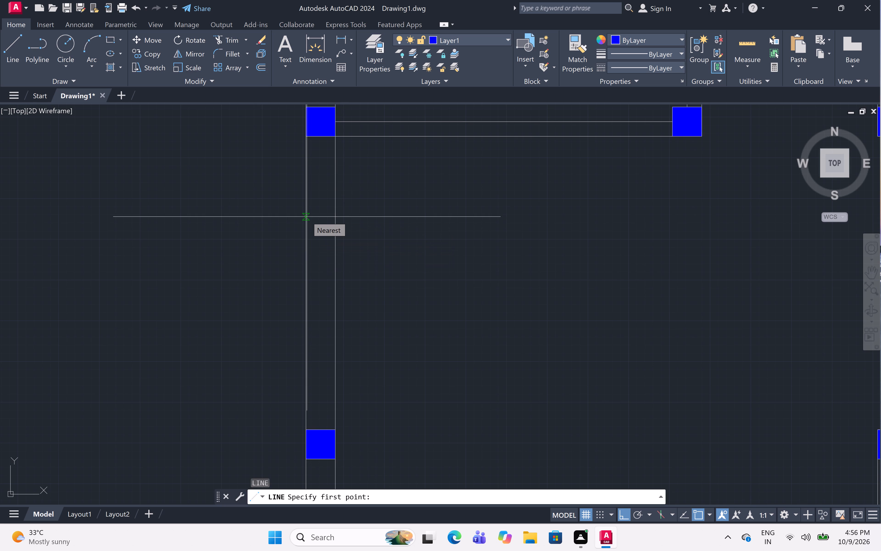
pyautogui.click(307, 200)
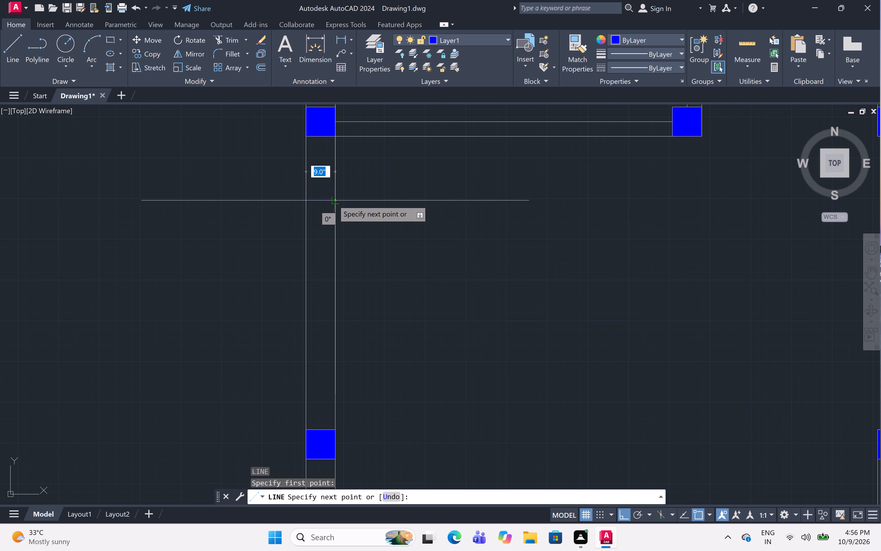
pyautogui.click(334, 201)
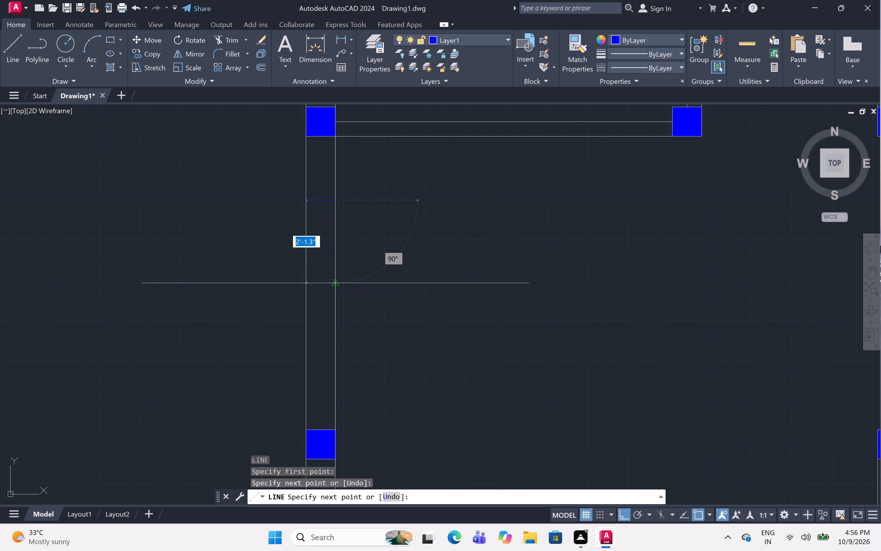
pyautogui.press('4')
pyautogui.write("'")
pyautogui.press('space')
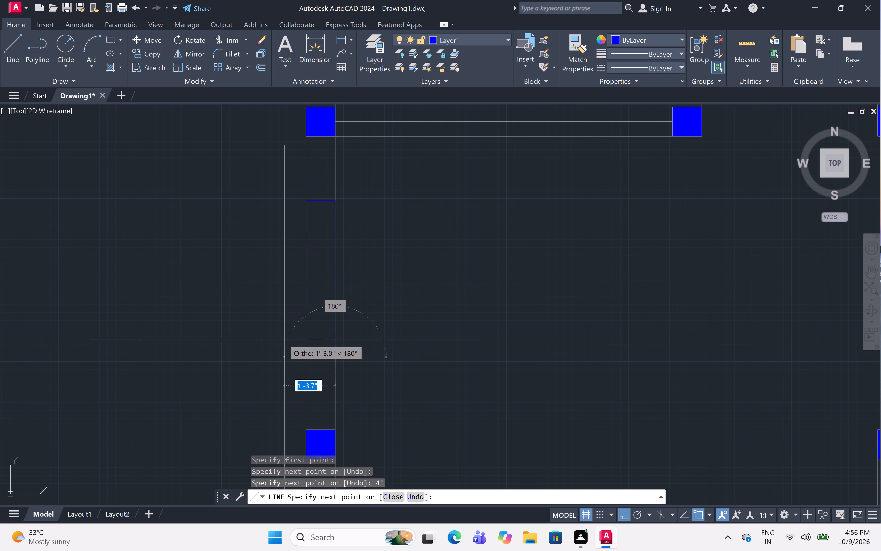
pyautogui.click(305, 360)
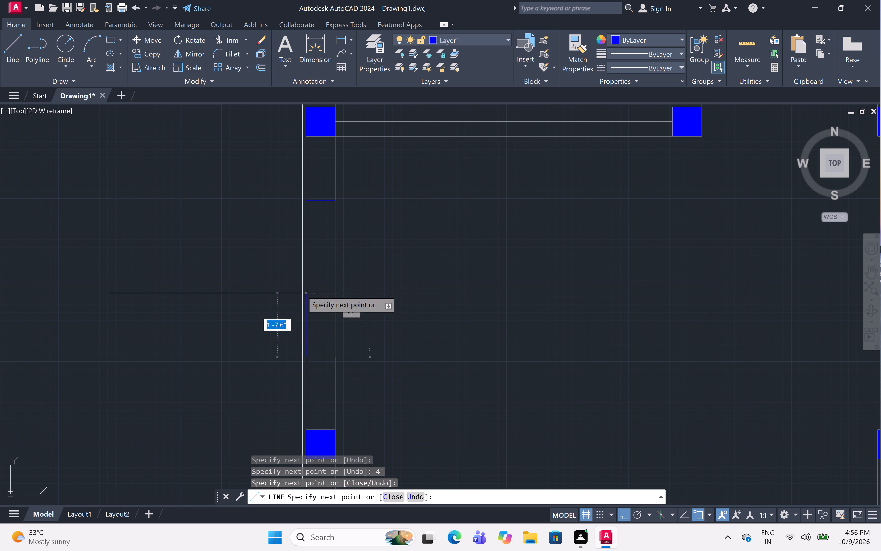
pyautogui.click(306, 202)
pyautogui.press('Escape')
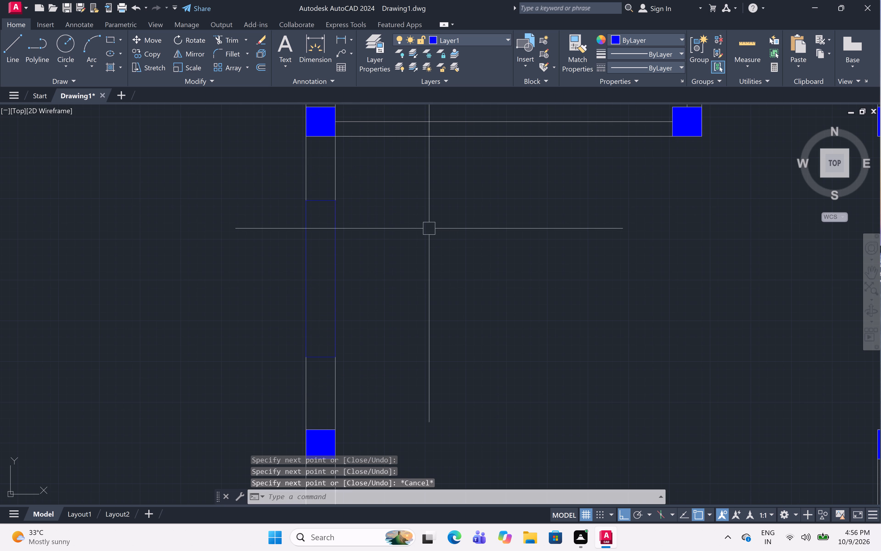
# Draw a 4' long closed window outline across the thickness of the upper-left room's left outer wall.
pyautogui.scroll(-2, 429, 230)
pyautogui.moveTo(428, 230); pyautogui.dragTo(418, 287, button='middle')
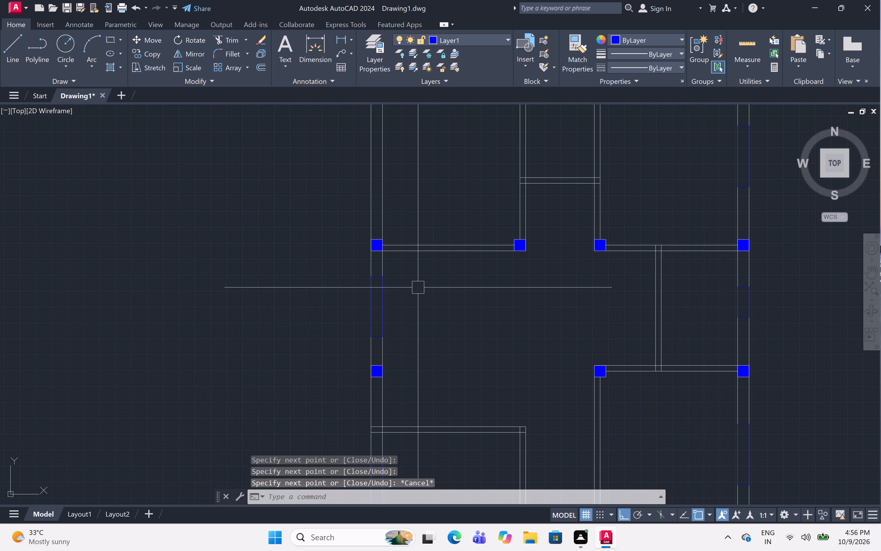
pyautogui.scroll(-2, 418, 287)
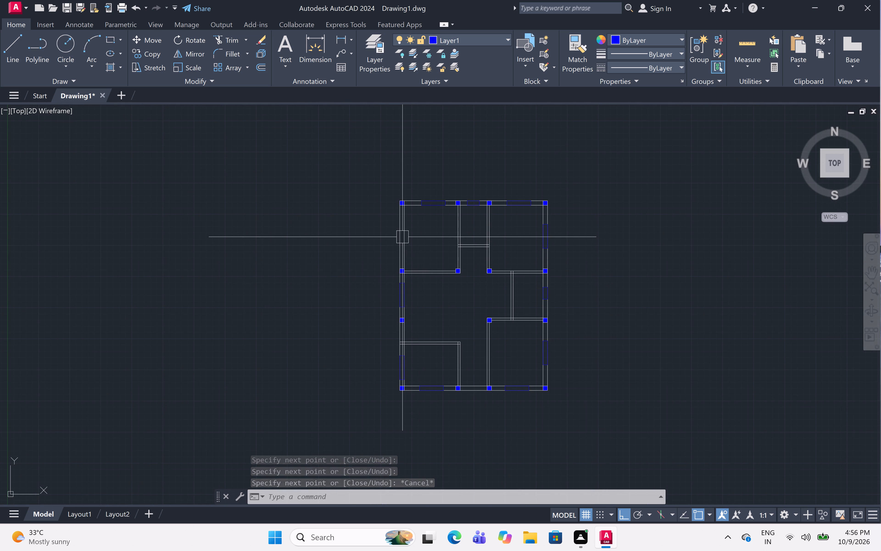
pyautogui.scroll(3, 402, 235)
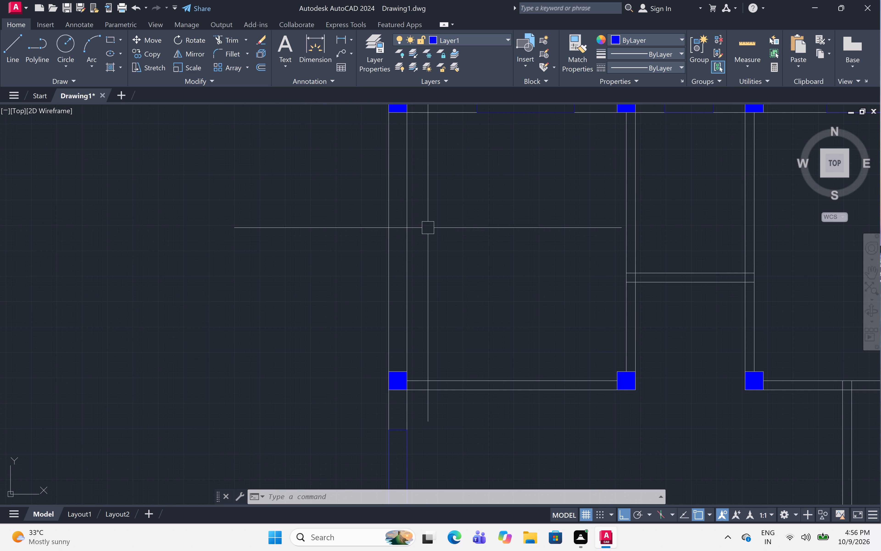
pyautogui.write('l')
pyautogui.press('space')
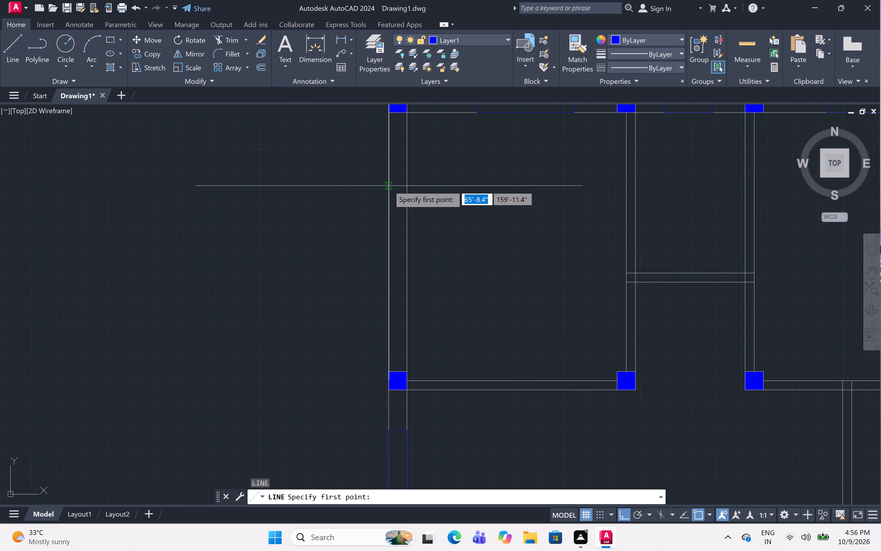
pyautogui.click(389, 189)
pyautogui.click(409, 191)
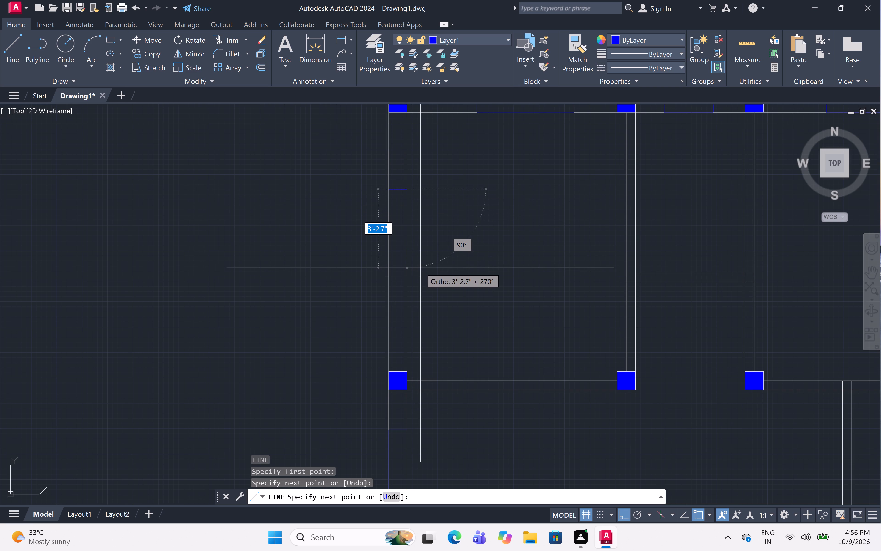
pyautogui.press('4')
pyautogui.press("'")
pyautogui.press('space')
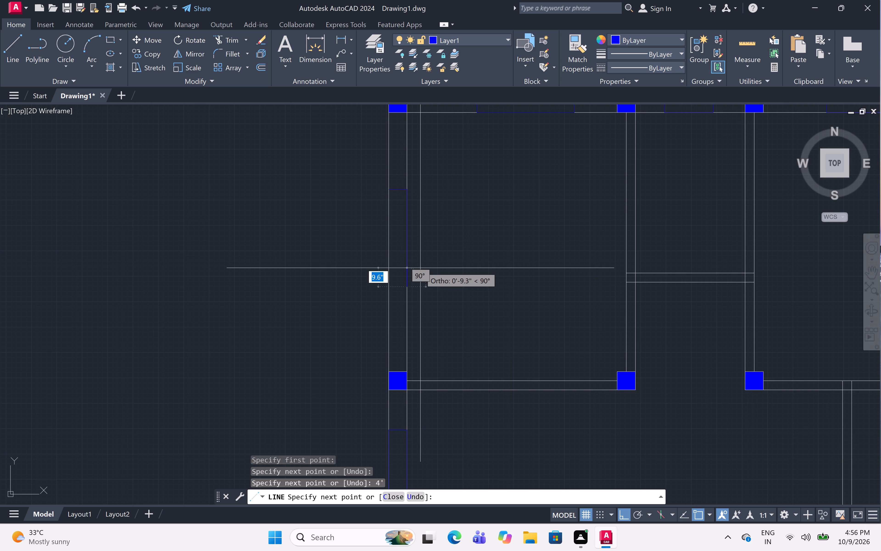
pyautogui.click(389, 285)
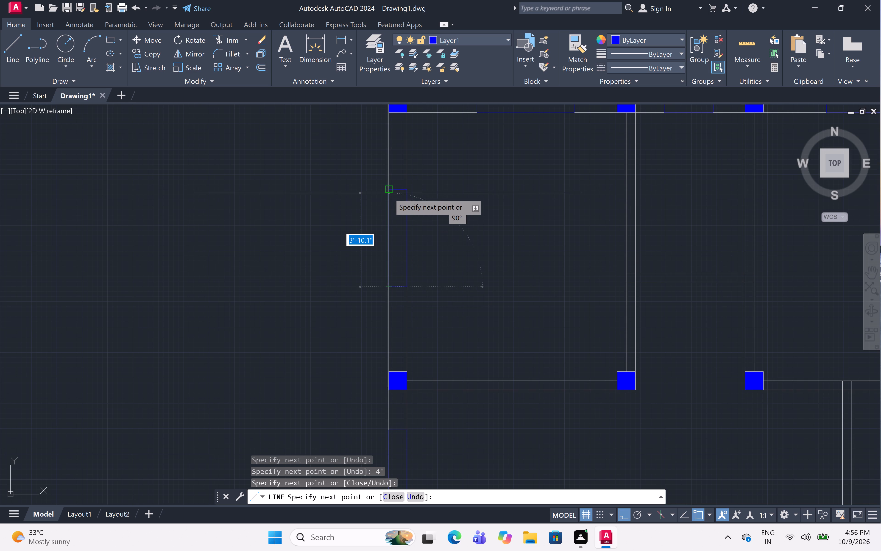
pyautogui.click(390, 190)
pyautogui.press('Escape')
# Offset both long edges of the upper-left room's top-wall window inward by 3.5".
pyautogui.scroll(-1, 460, 214)
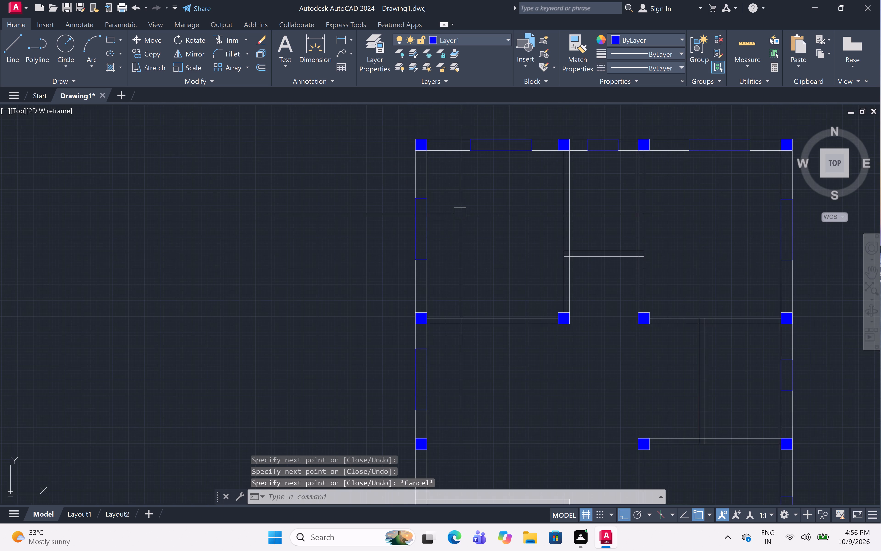
pyautogui.moveTo(460, 214); pyautogui.dragTo(466, 254, button='middle')
pyautogui.press('o')
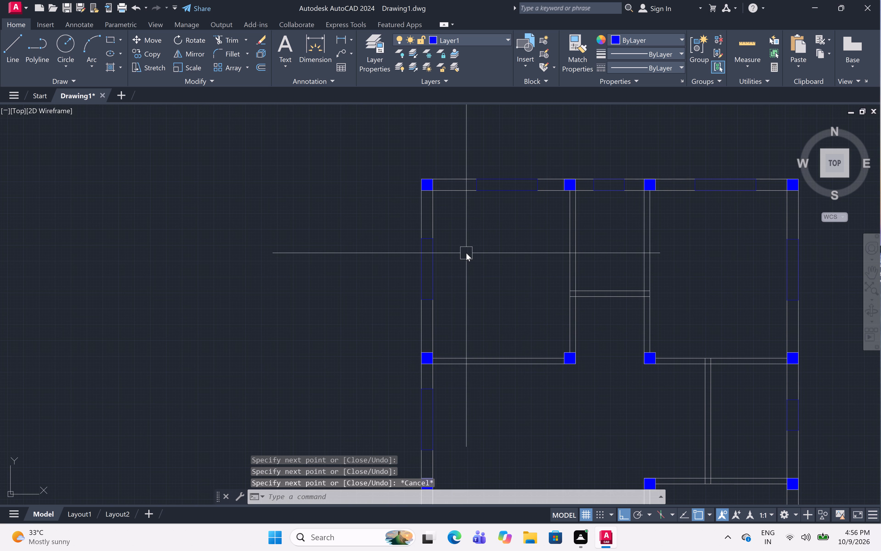
pyautogui.write('ff')
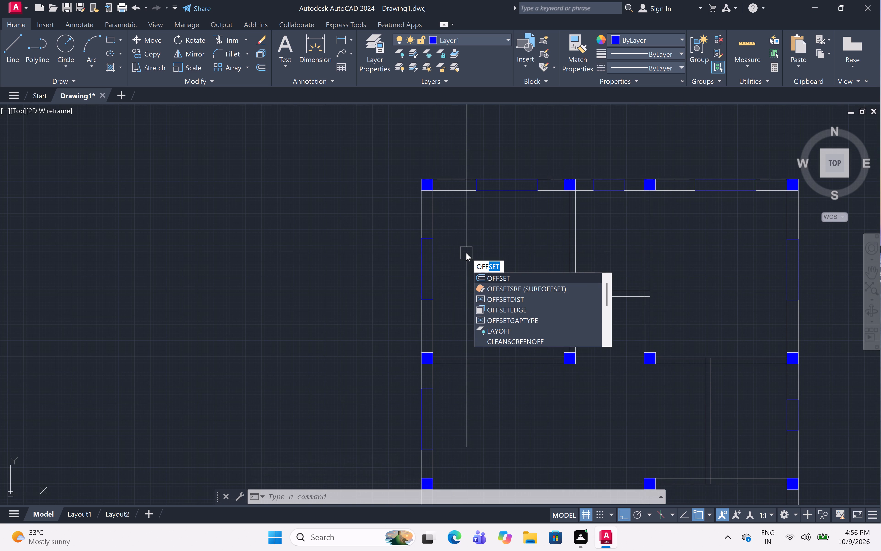
pyautogui.press('space')
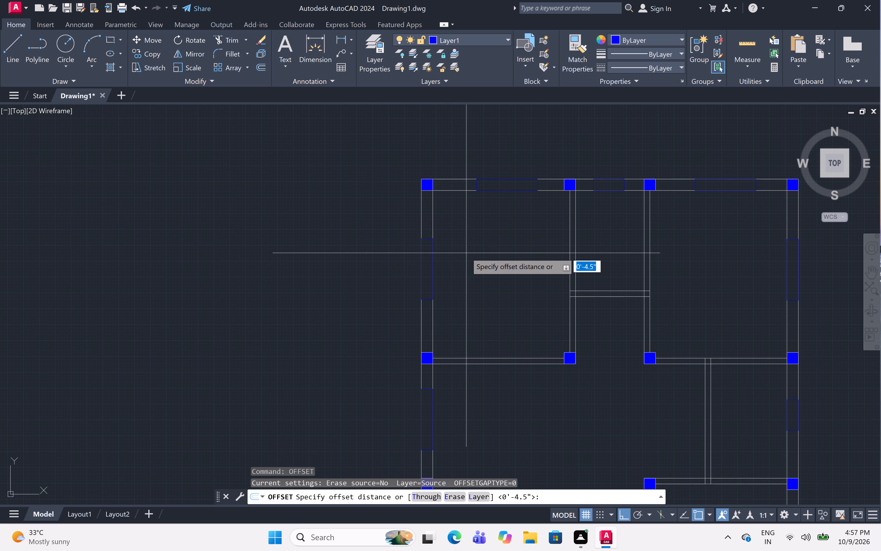
pyautogui.write('3.5"')
pyautogui.press('space')
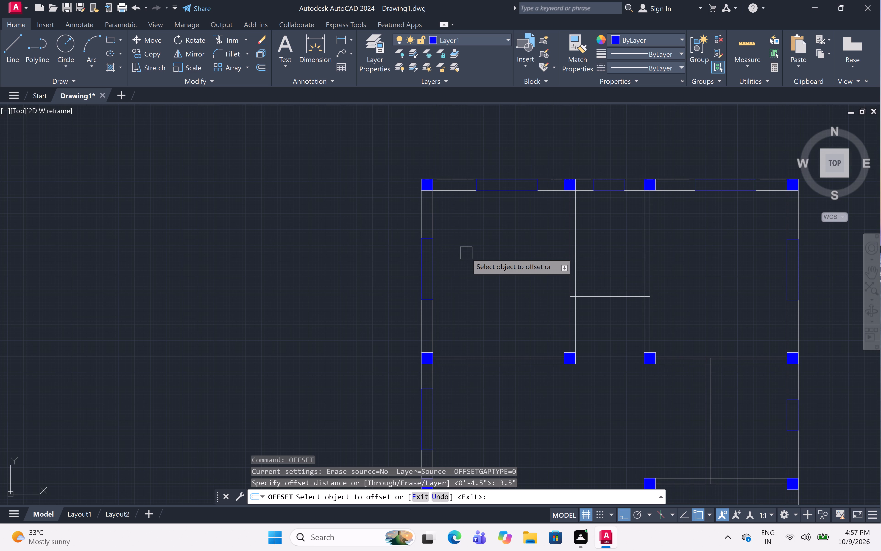
pyautogui.scroll(3, 538, 179)
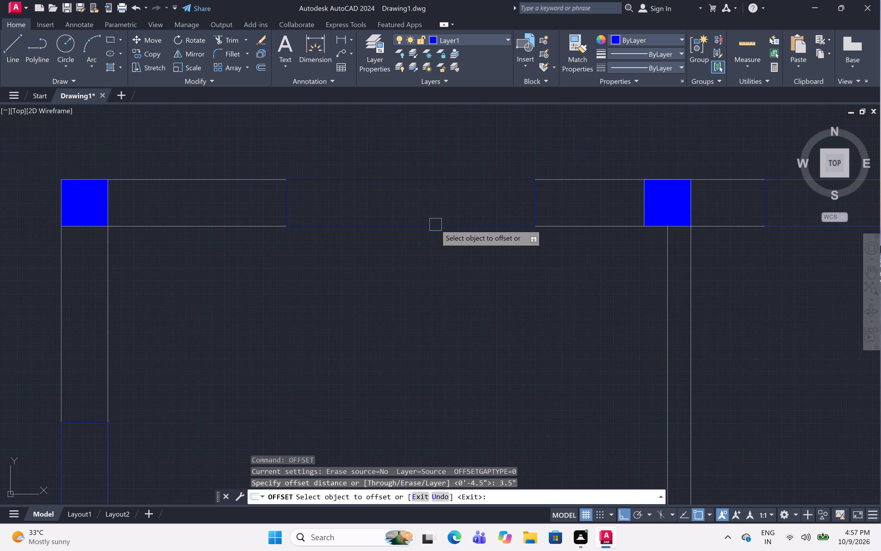
pyautogui.click(432, 181)
pyautogui.click(433, 234)
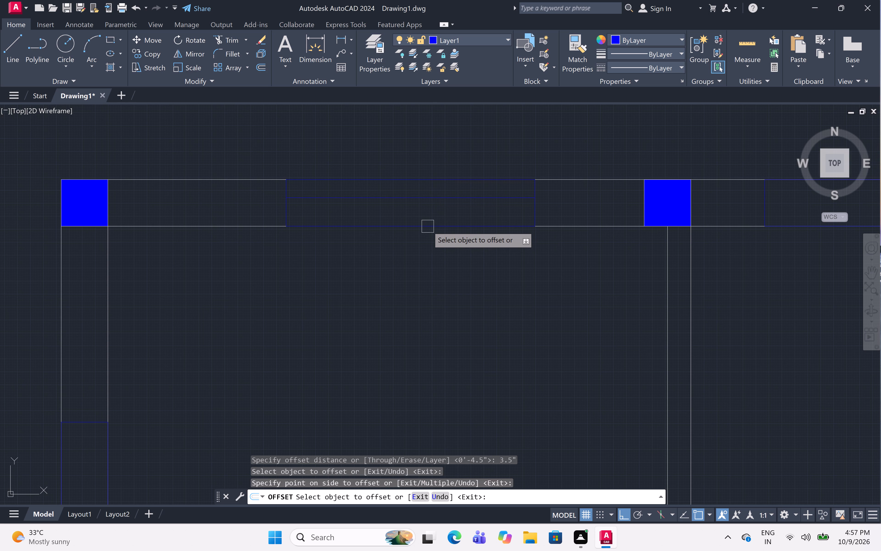
pyautogui.click(427, 226)
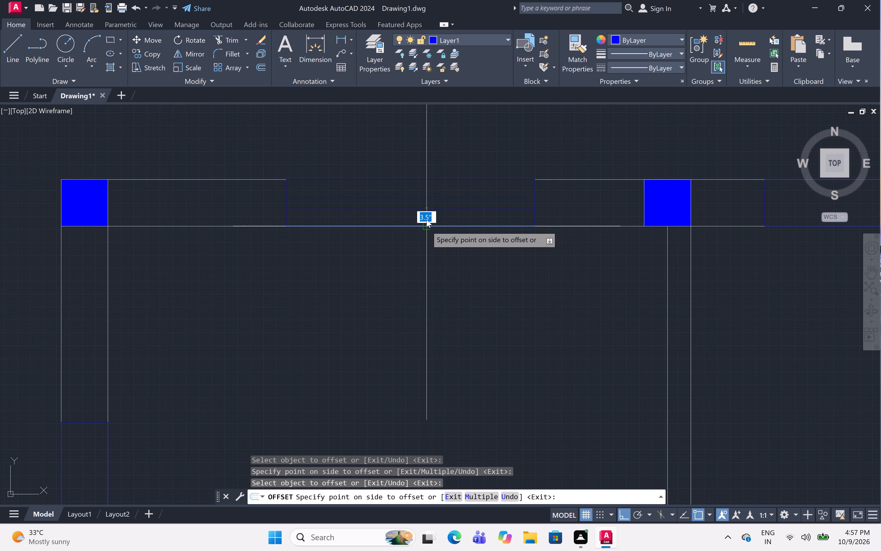
pyautogui.click(439, 140)
# Offset both long edges of the 2' window in the top wall's middle bay inward by 3.5".
pyautogui.scroll(-3, 439, 141)
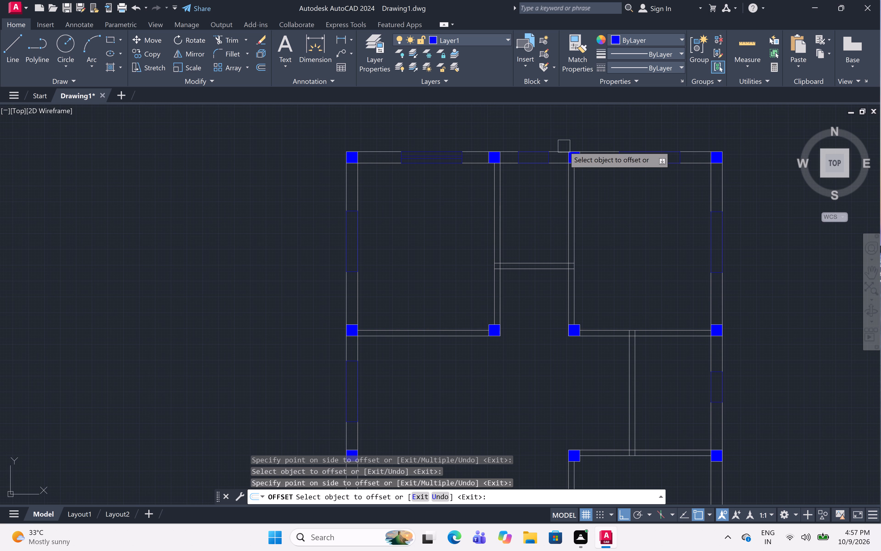
pyautogui.scroll(4, 553, 142)
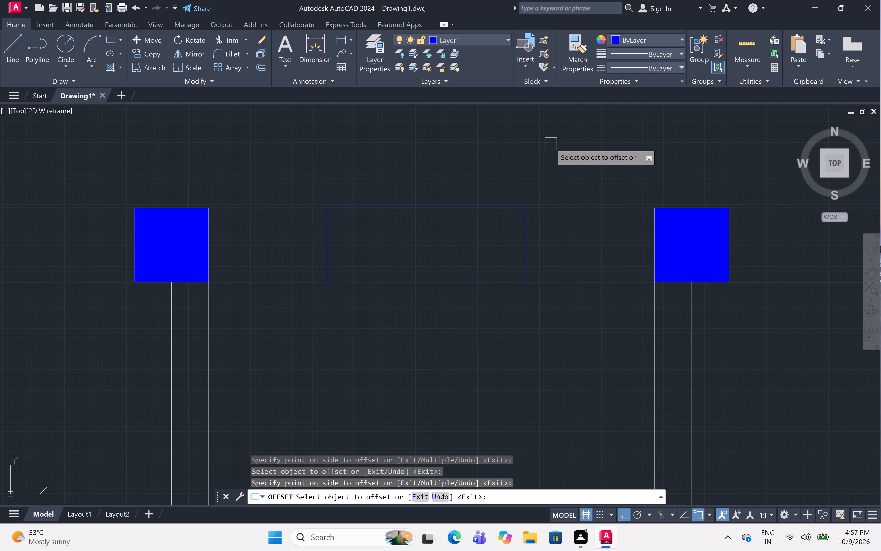
pyautogui.click(453, 287)
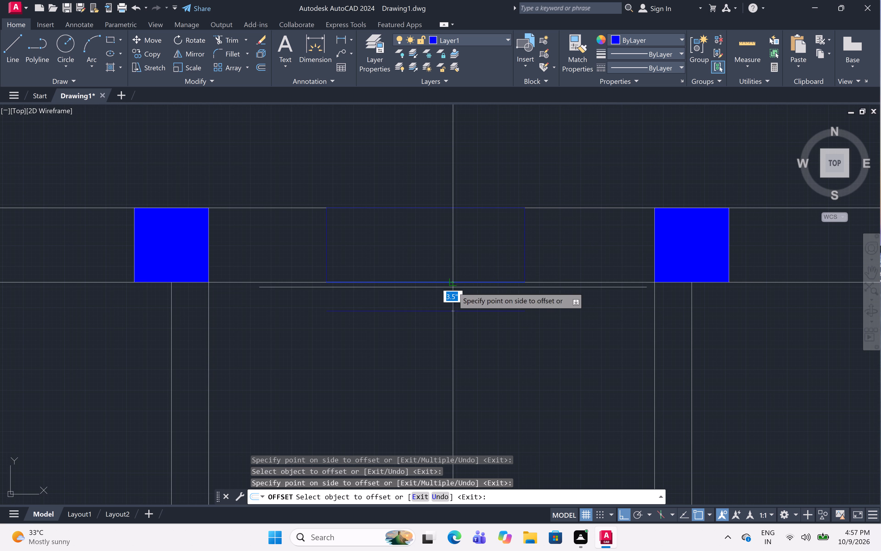
pyautogui.click(458, 209)
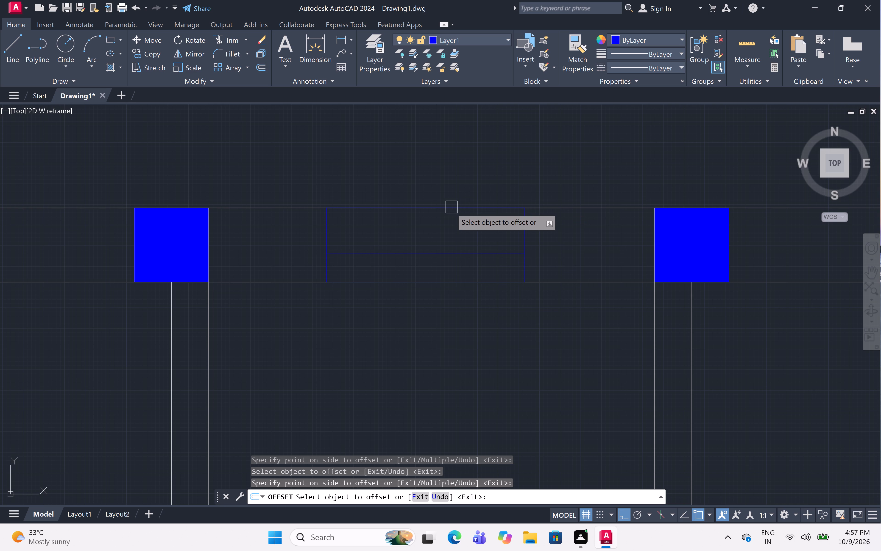
pyautogui.click(451, 209)
pyautogui.click(444, 328)
# Offset both long edges of the upper-right room's top-wall window inward by 3.5".
pyautogui.scroll(-3, 442, 320)
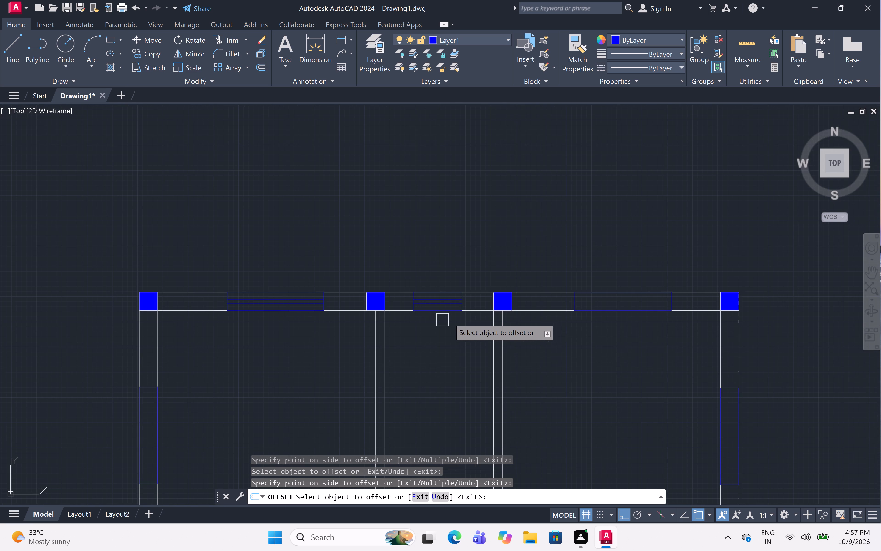
pyautogui.scroll(3, 694, 306)
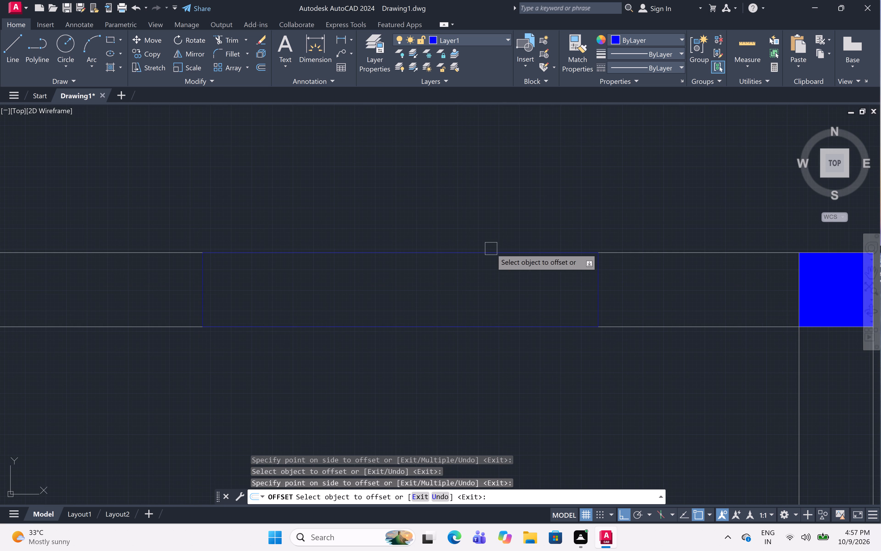
pyautogui.click(490, 252)
pyautogui.click(490, 317)
pyautogui.click(490, 326)
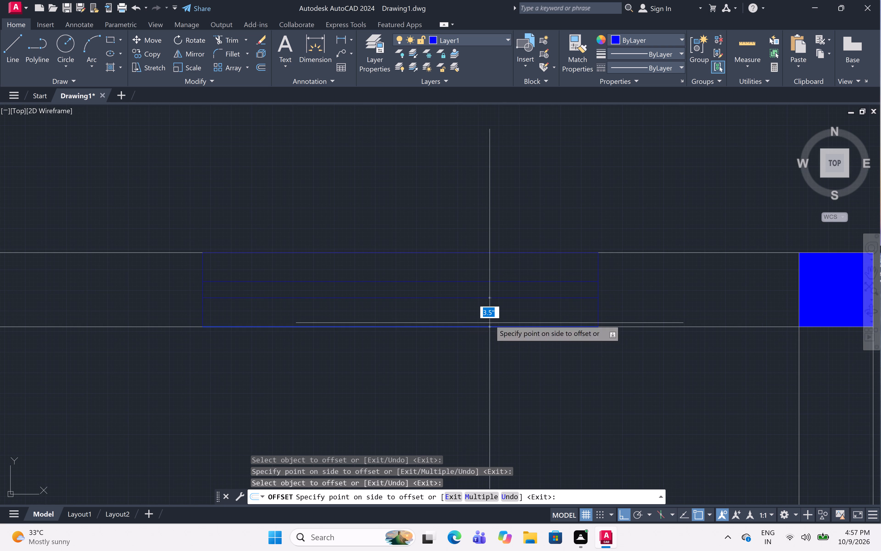
pyautogui.click(500, 256)
# Offset both long edges of the upper-right room's right outer wall window inward by 3.5".
pyautogui.scroll(-4, 498, 236)
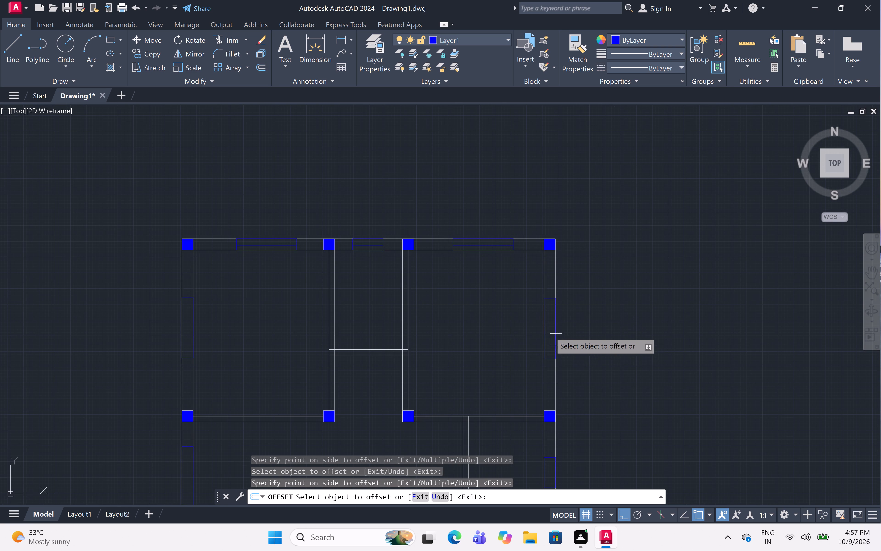
pyautogui.scroll(4, 548, 329)
pyautogui.scroll(-1, 560, 320)
pyautogui.click(580, 349)
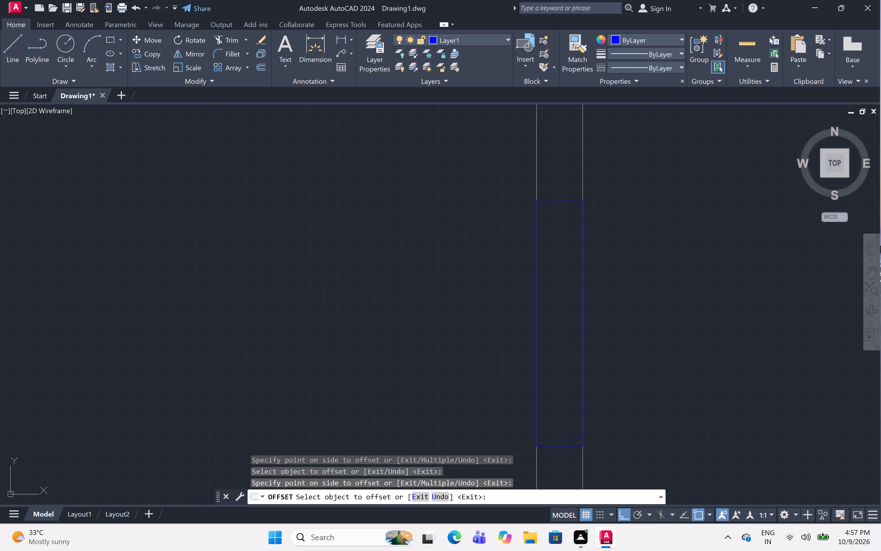
pyautogui.click(434, 368)
pyautogui.click(537, 321)
pyautogui.click(599, 311)
# Offset both long edges of the 2' window in the right outer wall's middle bay inward by 3.5".
pyautogui.scroll(-4, 606, 248)
pyautogui.scroll(2, 613, 369)
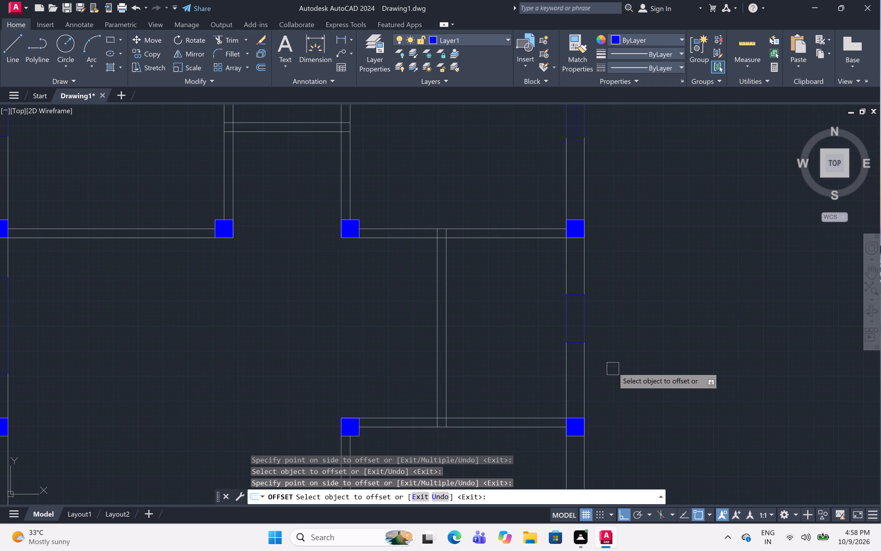
pyautogui.scroll(2, 596, 340)
pyautogui.click(569, 302)
pyautogui.click(461, 313)
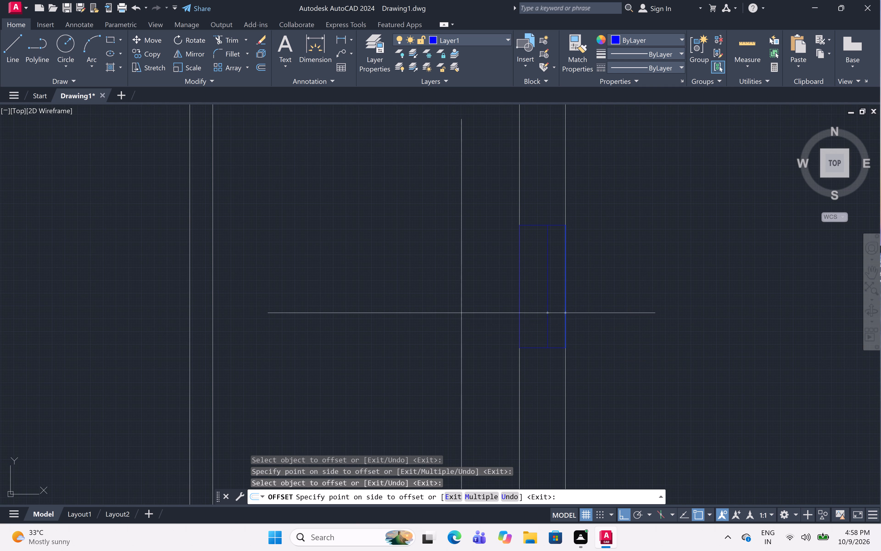
pyautogui.click(519, 284)
pyautogui.click(600, 290)
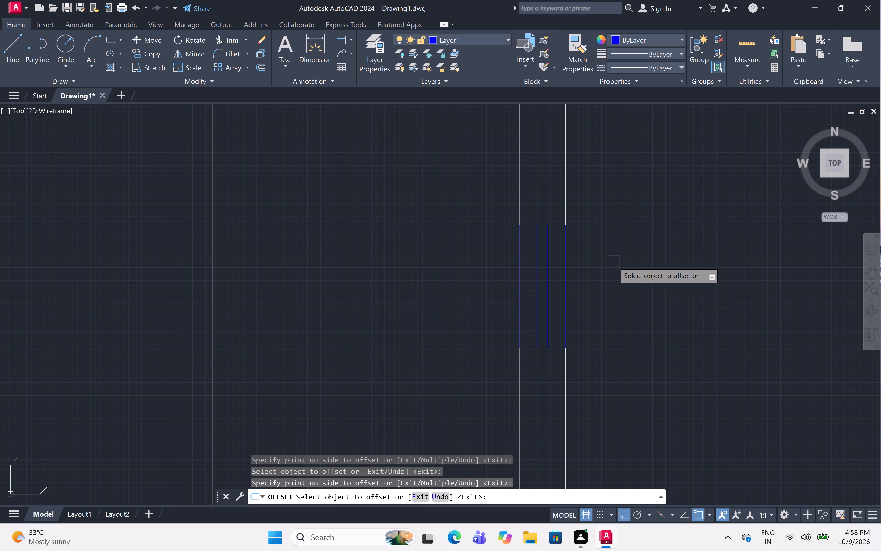
# Offset both long edges of the lower-right room's right outer wall window inward by 3.5".
pyautogui.scroll(-3, 614, 262)
pyautogui.scroll(3, 598, 452)
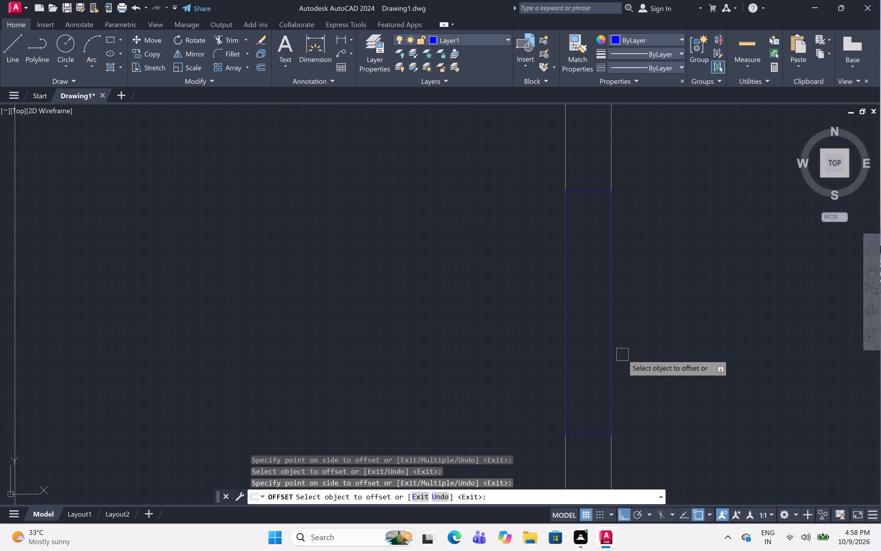
pyautogui.click(613, 355)
pyautogui.click(452, 377)
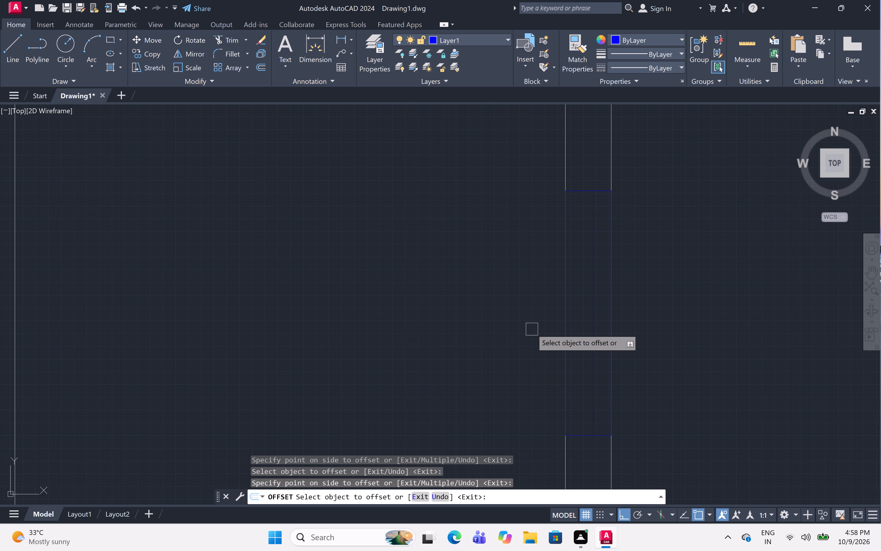
pyautogui.click(562, 334)
pyautogui.click(680, 333)
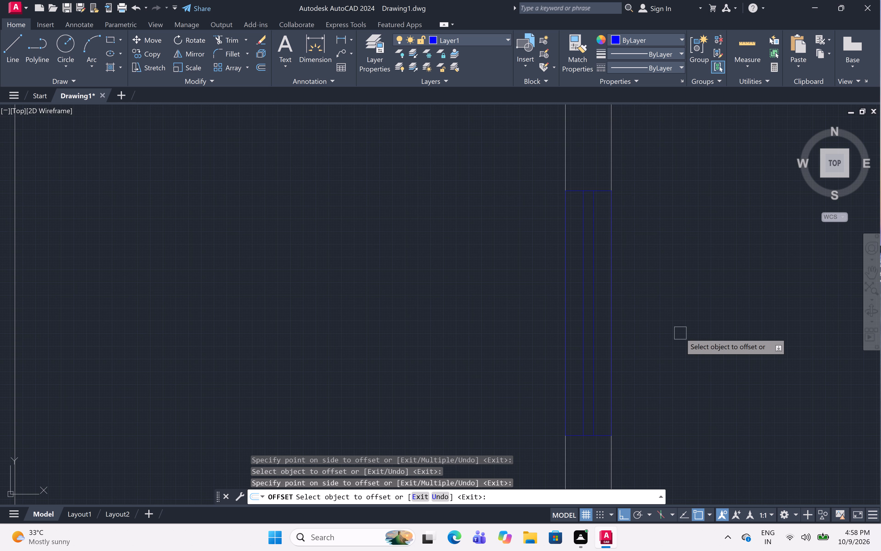
# Offset both long edges of the lower-right room's bottom-wall window inward by 3.5".
pyautogui.scroll(-4, 603, 264)
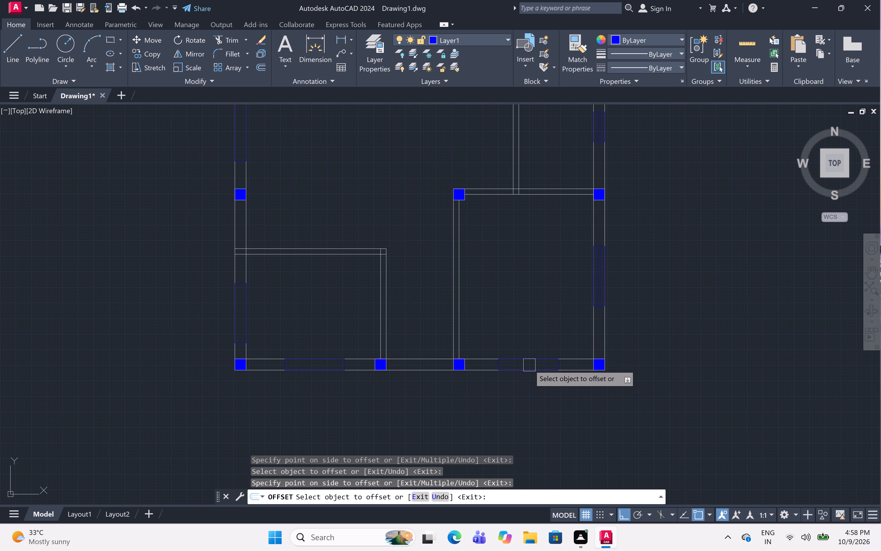
pyautogui.scroll(2, 529, 365)
pyautogui.click(530, 377)
pyautogui.click(544, 275)
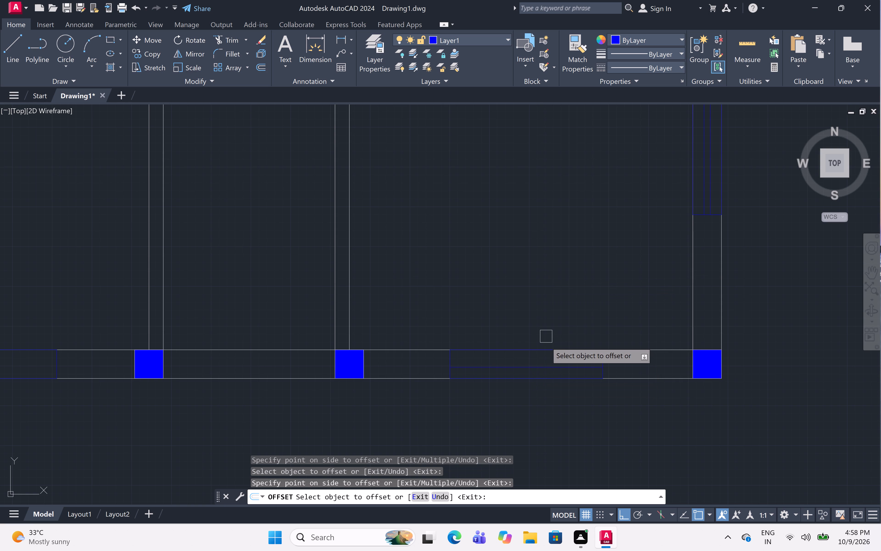
pyautogui.click(546, 346)
pyautogui.click(541, 445)
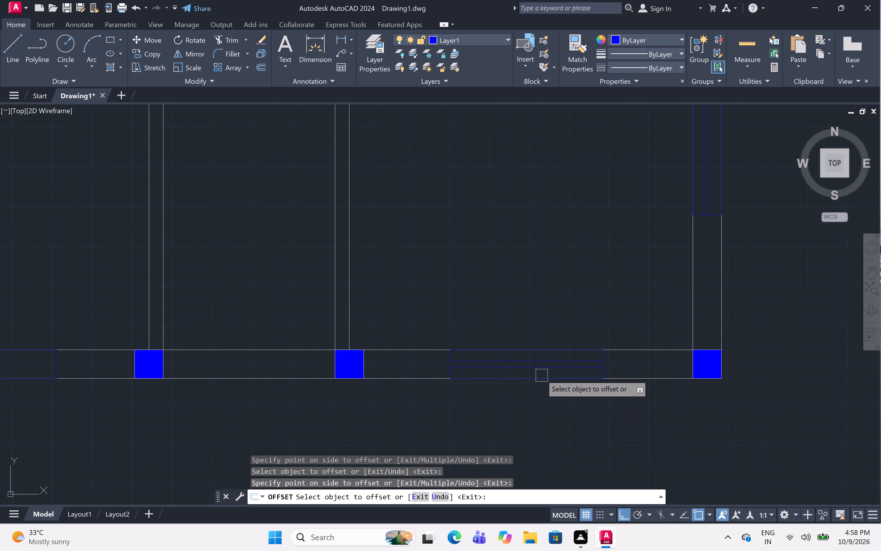
# Offset both long edges of the lower-left room's bottom-wall window inward by 3.5".
pyautogui.scroll(-3, 542, 375)
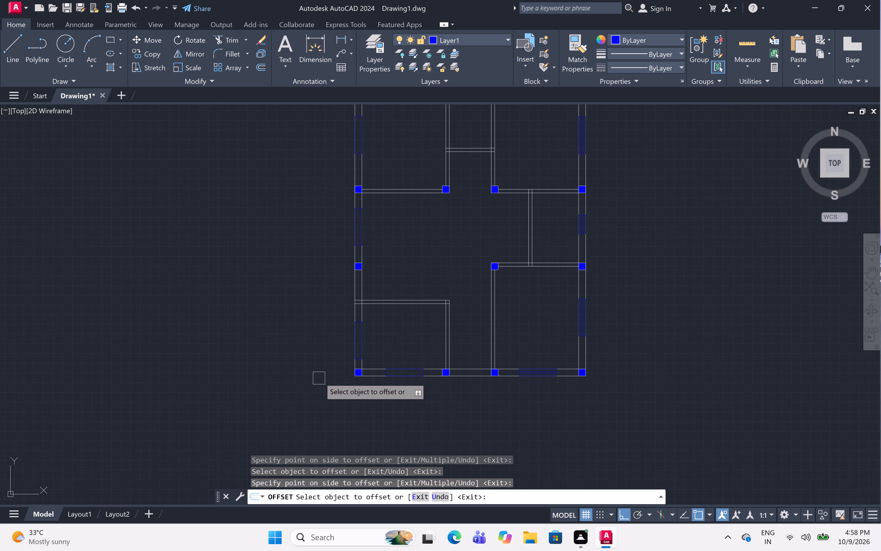
pyautogui.scroll(3, 340, 382)
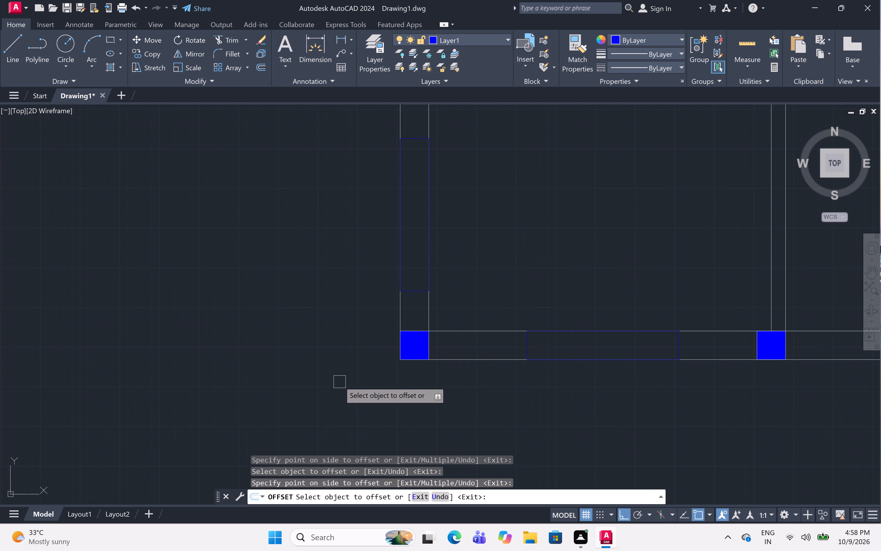
pyautogui.scroll(-1, 340, 382)
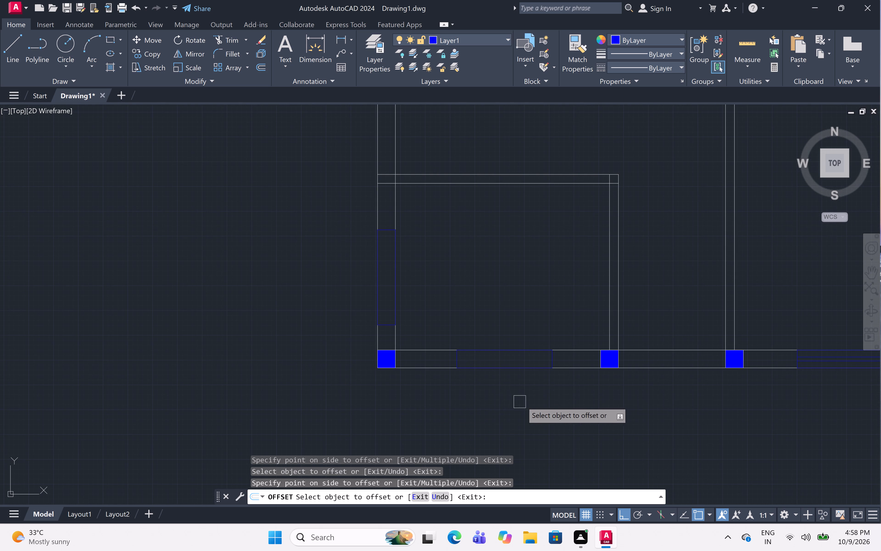
pyautogui.scroll(1, 526, 400)
pyautogui.moveTo(535, 239); pyautogui.dragTo(459, 303, button='middle')
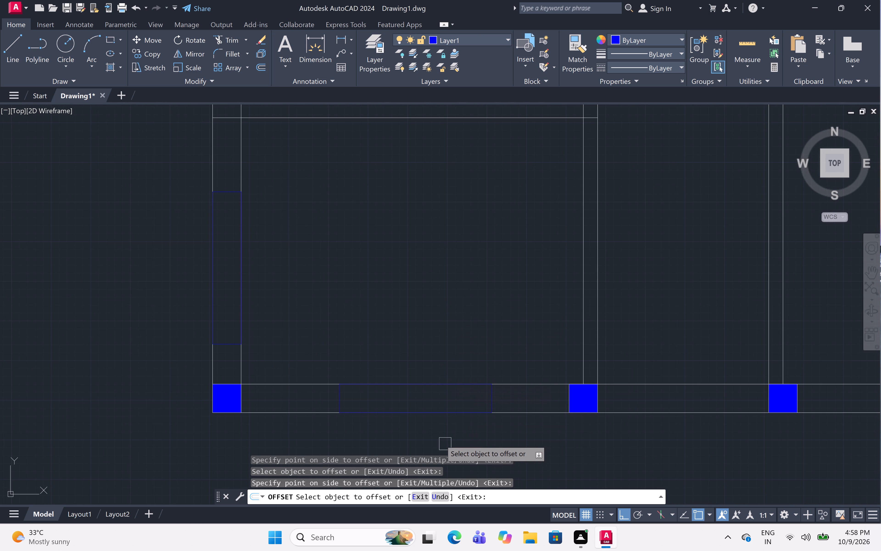
pyautogui.click(429, 410)
pyautogui.click(473, 281)
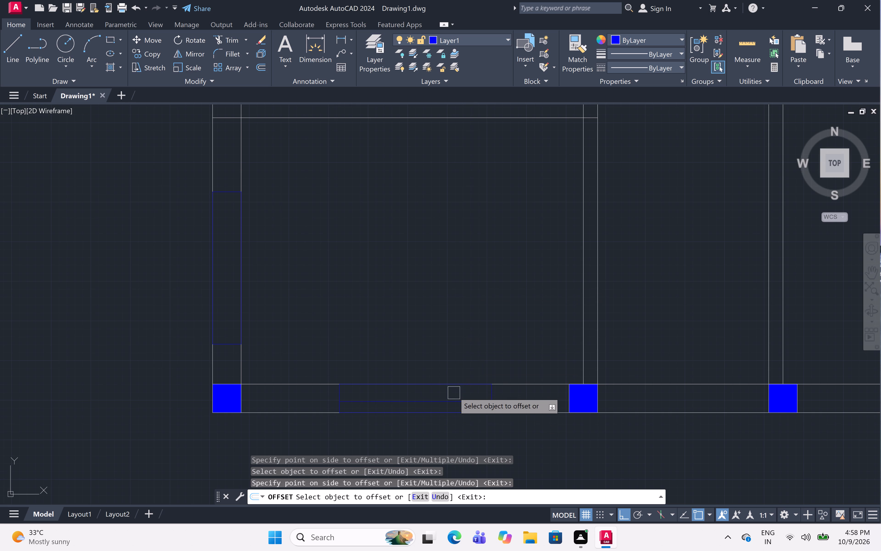
pyautogui.click(452, 385)
pyautogui.click(452, 438)
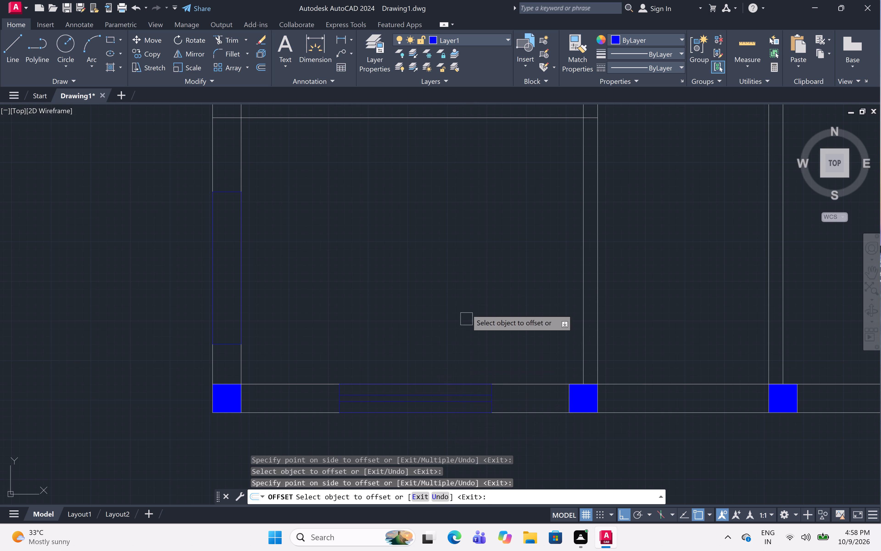
# Offset both long edges of the lower-left room's left outer wall window inward by 3.5".
pyautogui.moveTo(468, 304); pyautogui.dragTo(585, 319, button='middle')
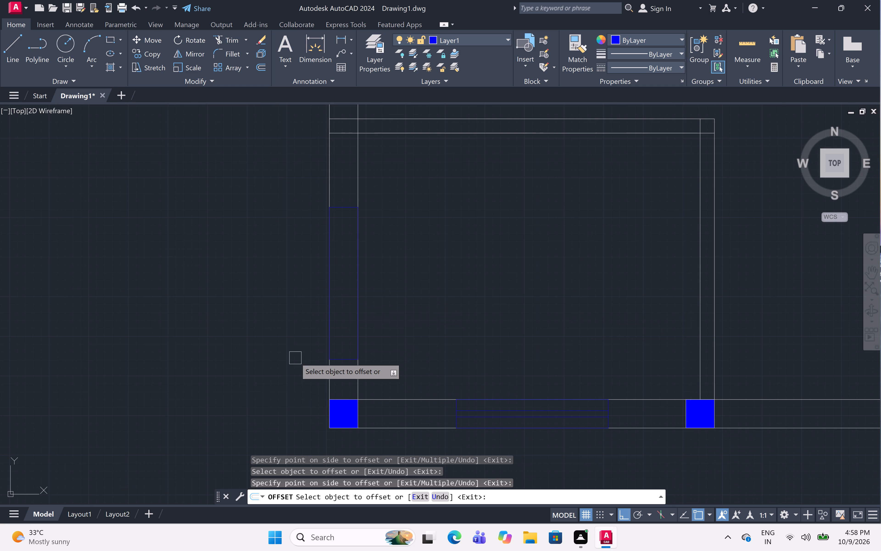
pyautogui.scroll(1, 295, 358)
pyautogui.click(351, 297)
pyautogui.click(472, 299)
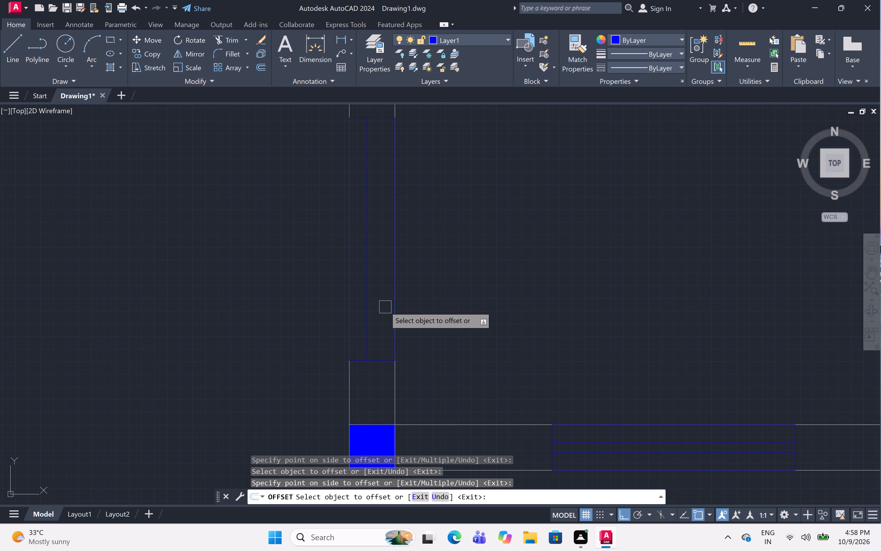
pyautogui.click(396, 311)
pyautogui.click(292, 316)
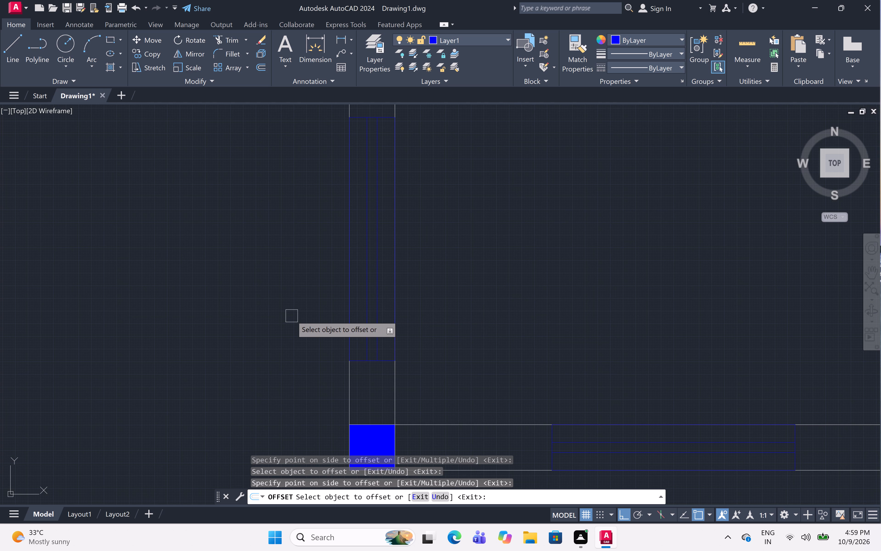
# Offset both long edges of the window in the left outer wall's middle bay inward by 3.5".
pyautogui.scroll(-1, 283, 291)
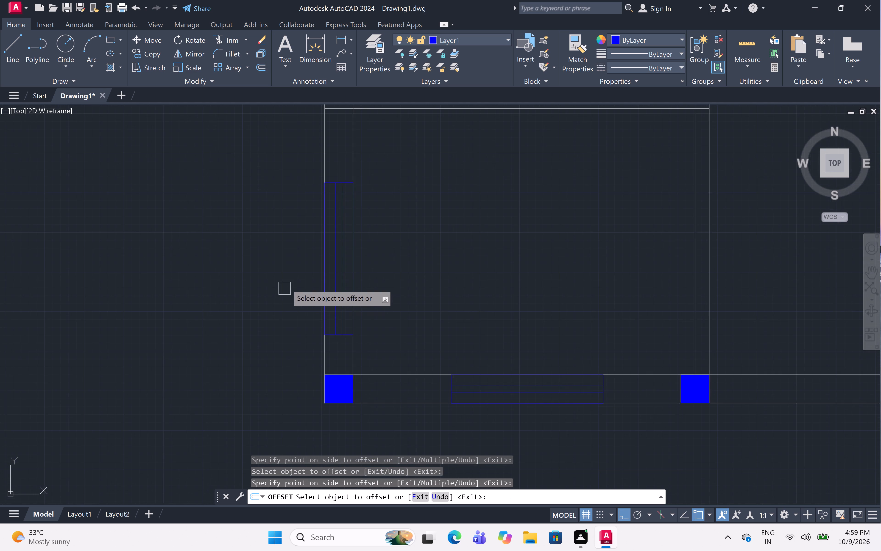
pyautogui.moveTo(287, 285); pyautogui.dragTo(269, 453, button='middle')
pyautogui.scroll(-2, 280, 326)
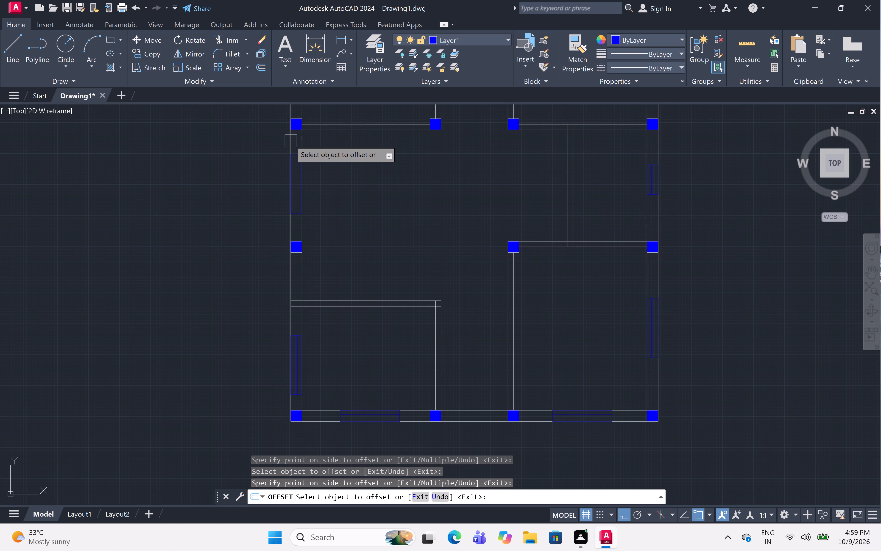
pyautogui.scroll(3, 291, 141)
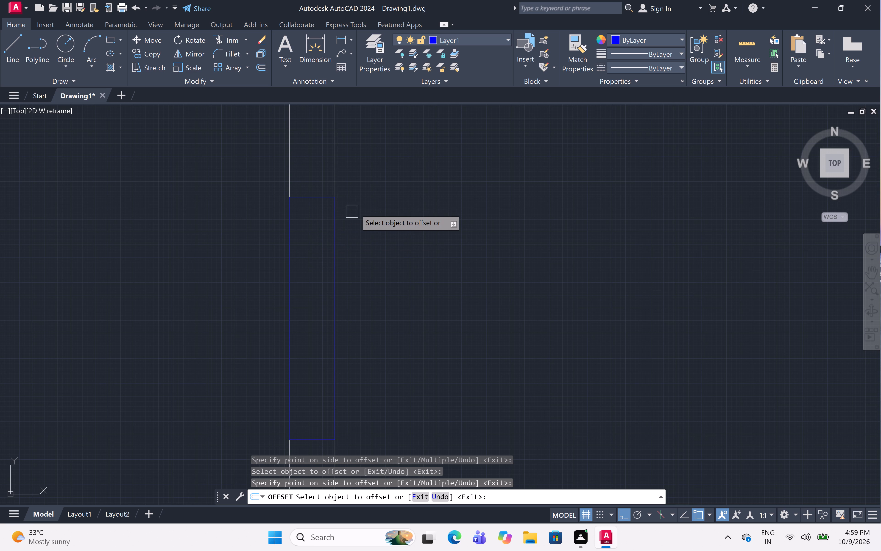
pyautogui.scroll(-1, 356, 207)
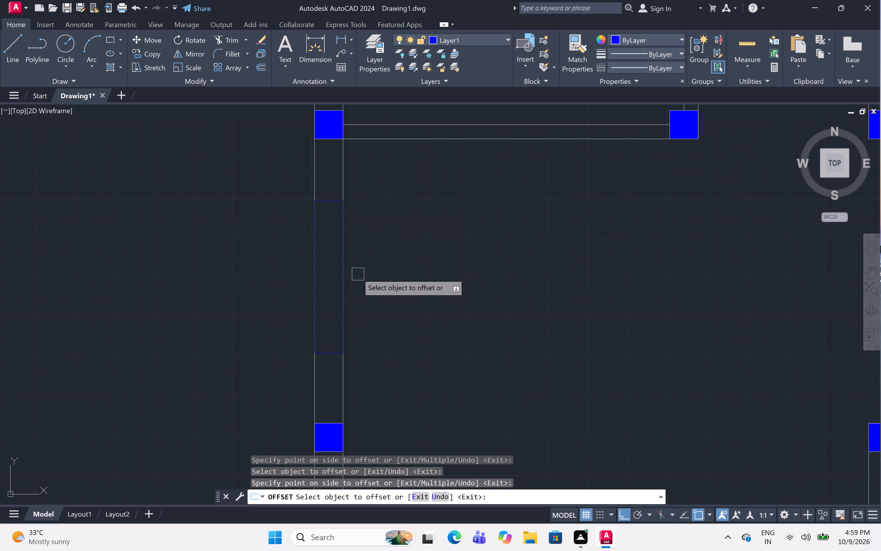
pyautogui.scroll(1, 326, 248)
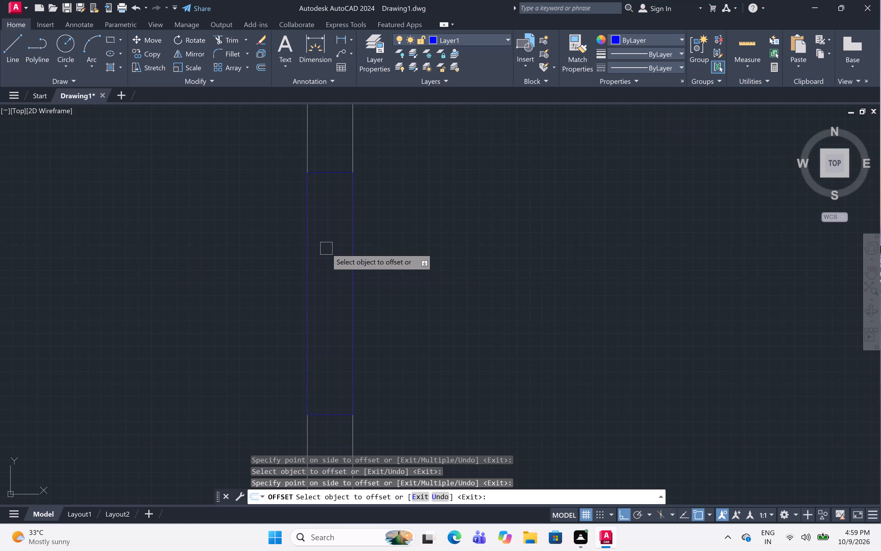
pyautogui.click(352, 282)
pyautogui.click(246, 274)
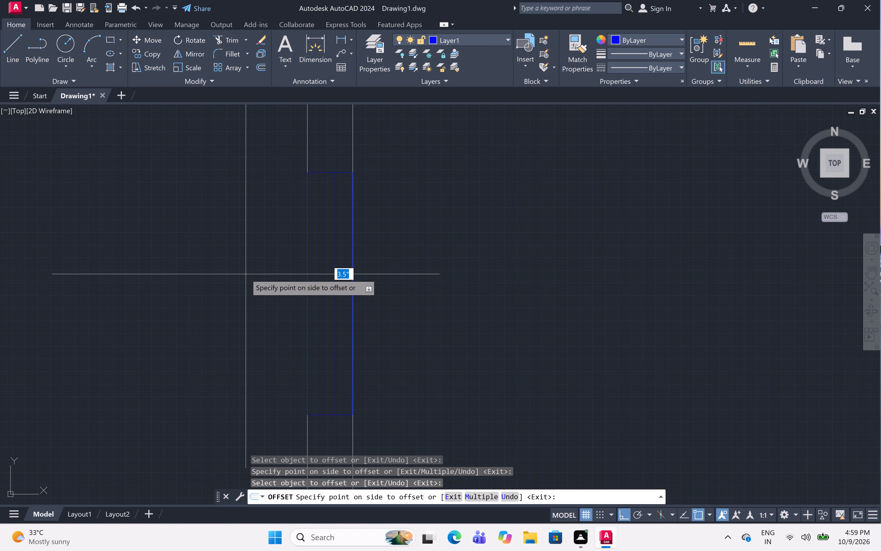
pyautogui.click(308, 266)
pyautogui.click(366, 275)
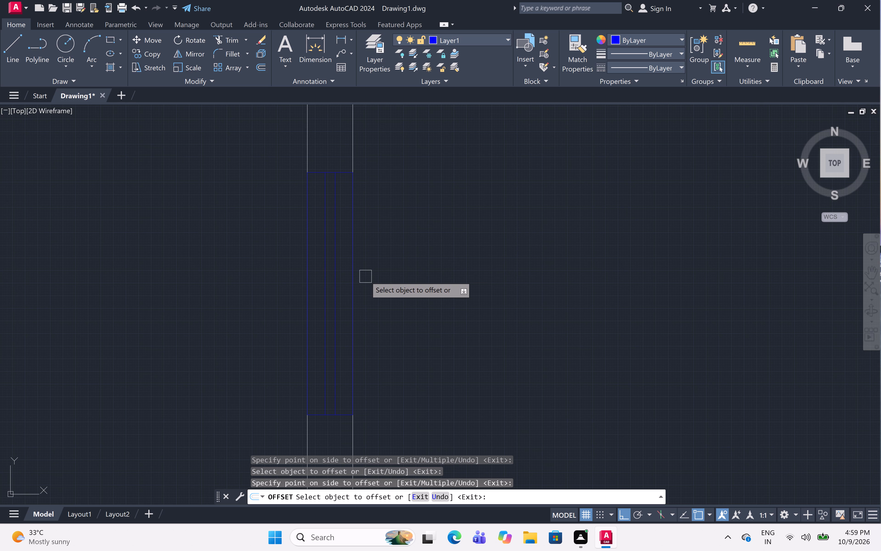
# Offset both long edges of the upper-left room's left outer wall window inward by 3.5".
pyautogui.scroll(-5, 365, 340)
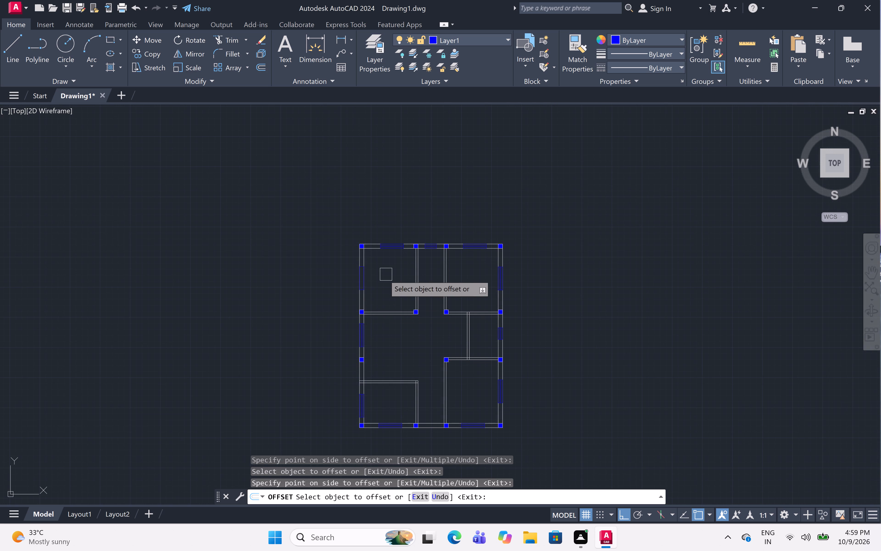
pyautogui.scroll(4, 363, 280)
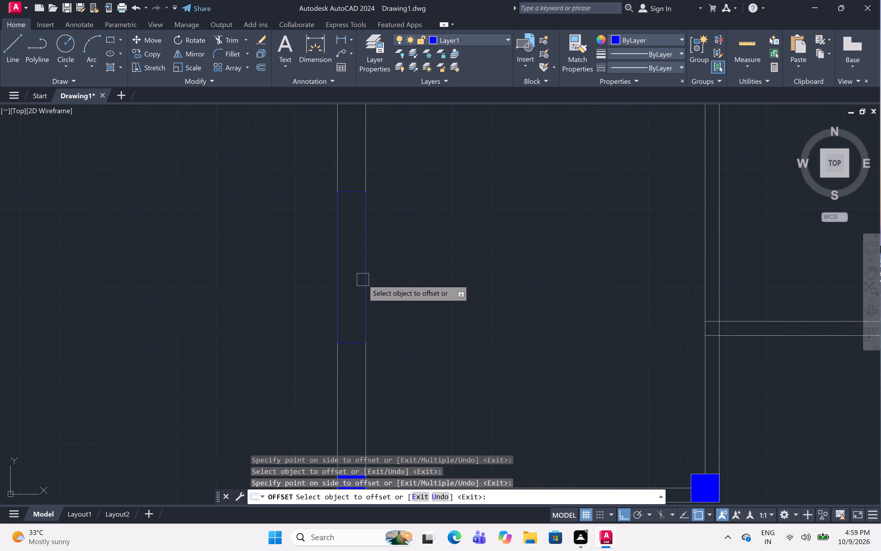
pyautogui.scroll(1, 363, 280)
pyautogui.moveTo(362, 277); pyautogui.dragTo(358, 319, button='middle')
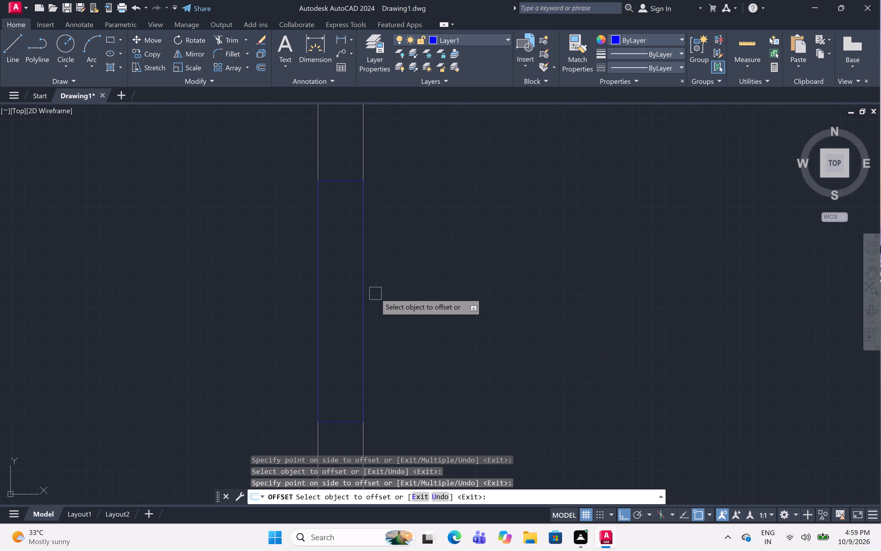
pyautogui.click(365, 282)
pyautogui.click(111, 282)
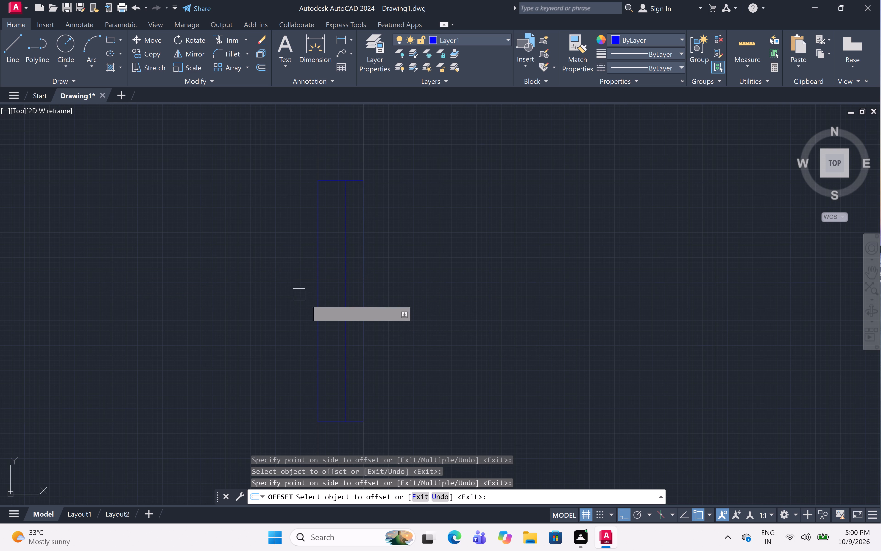
pyautogui.click(317, 313)
pyautogui.click(562, 385)
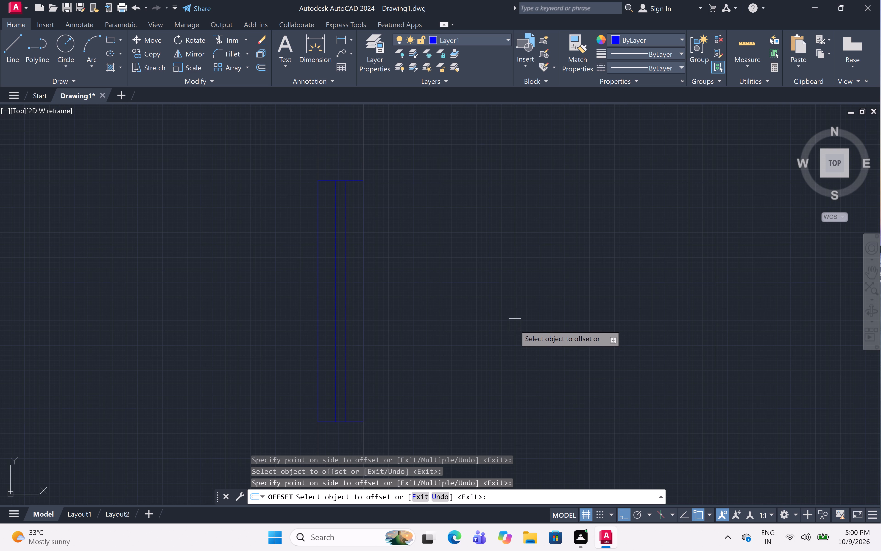
# Examine the windows around the outer walls for their inner offset lines and end the Offset command.
pyautogui.scroll(-4, 395, 270)
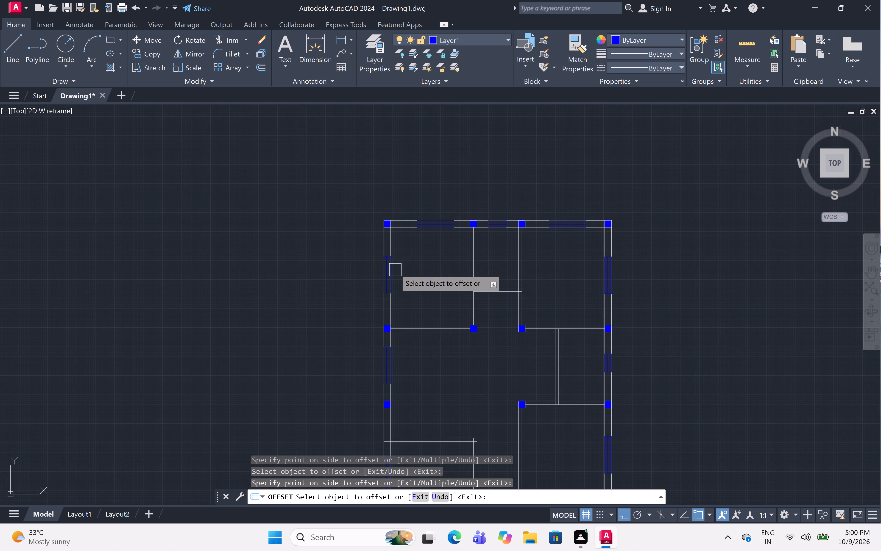
pyautogui.scroll(4, 456, 229)
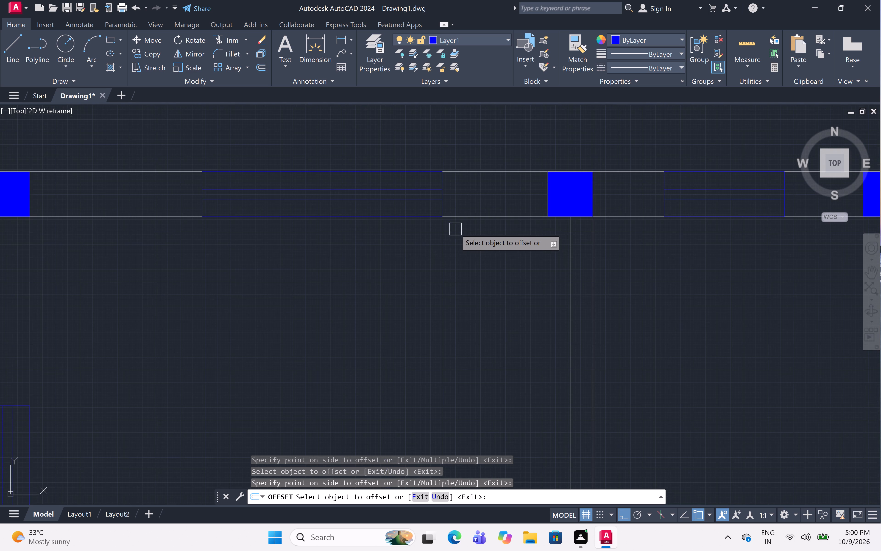
pyautogui.scroll(-2, 455, 229)
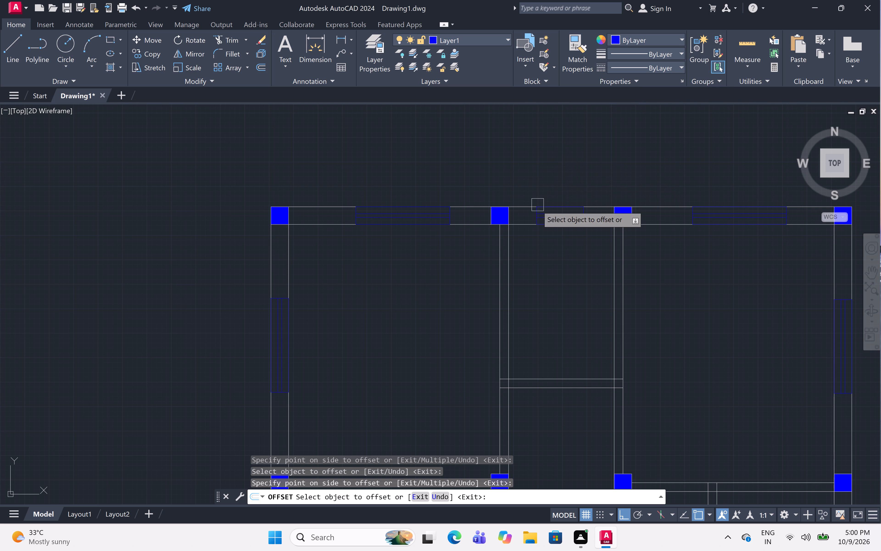
pyautogui.scroll(-4, 537, 206)
pyautogui.scroll(2, 526, 228)
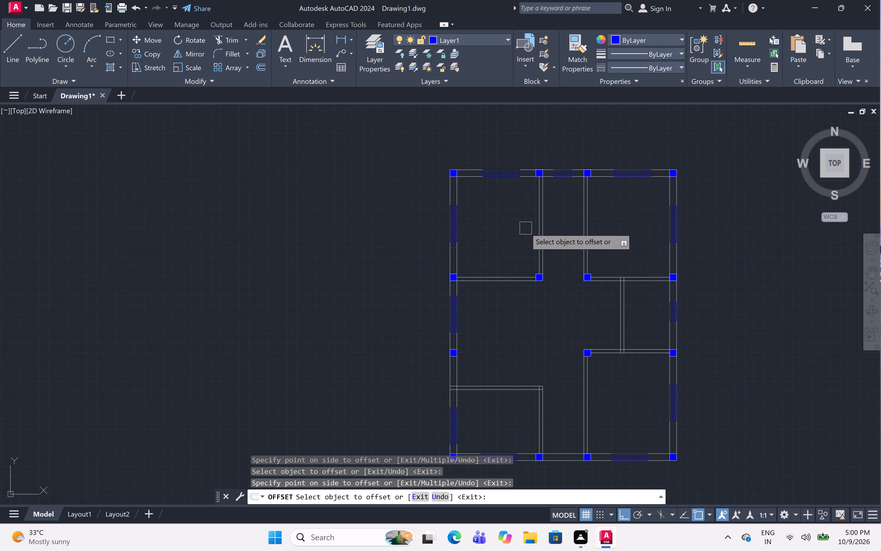
pyautogui.scroll(1, 526, 228)
pyautogui.moveTo(526, 225); pyautogui.dragTo(467, 230, button='middle')
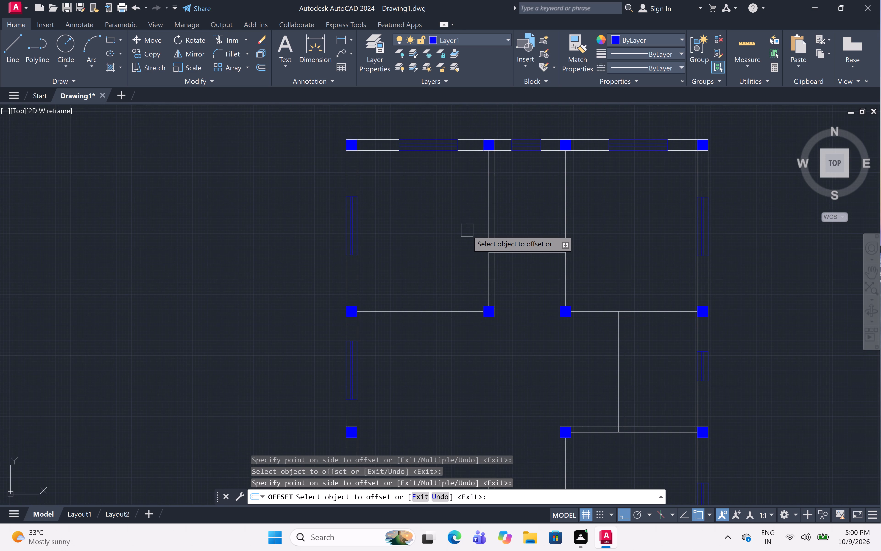
pyautogui.moveTo(467, 226); pyautogui.dragTo(450, 253, button='middle')
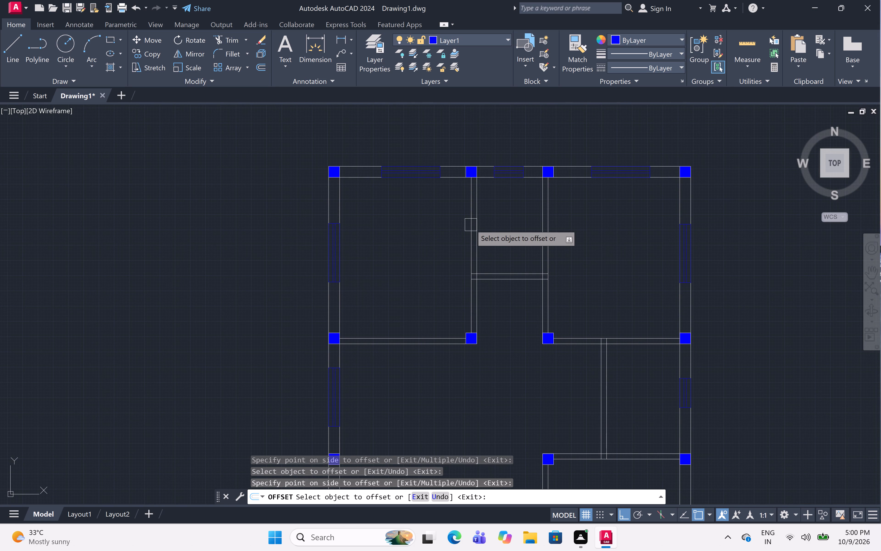
pyautogui.press('Escape')
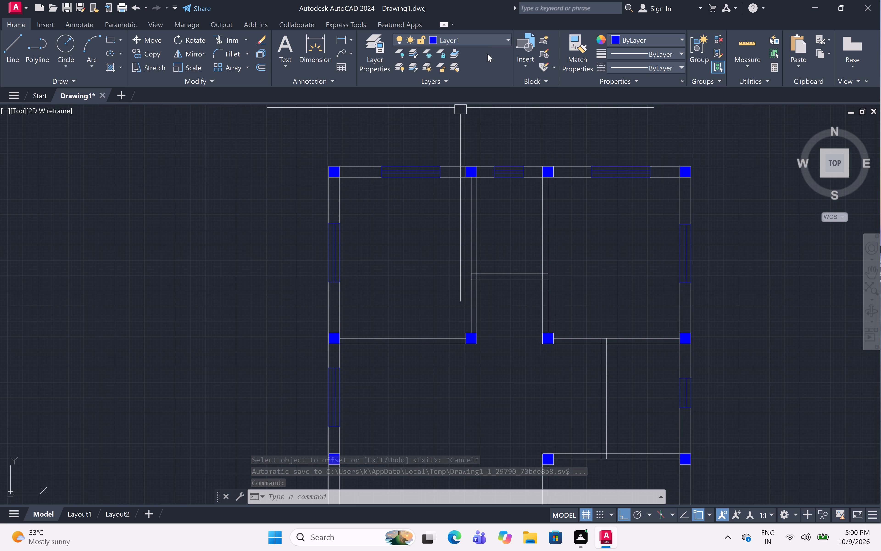
# Start a door outline at the top-right corner of the upper-left room's lower-right column, drawing lines 1" up and 3' left.
pyautogui.scroll(2, 488, 298)
pyautogui.moveTo(487, 298); pyautogui.dragTo(443, 298, button='middle')
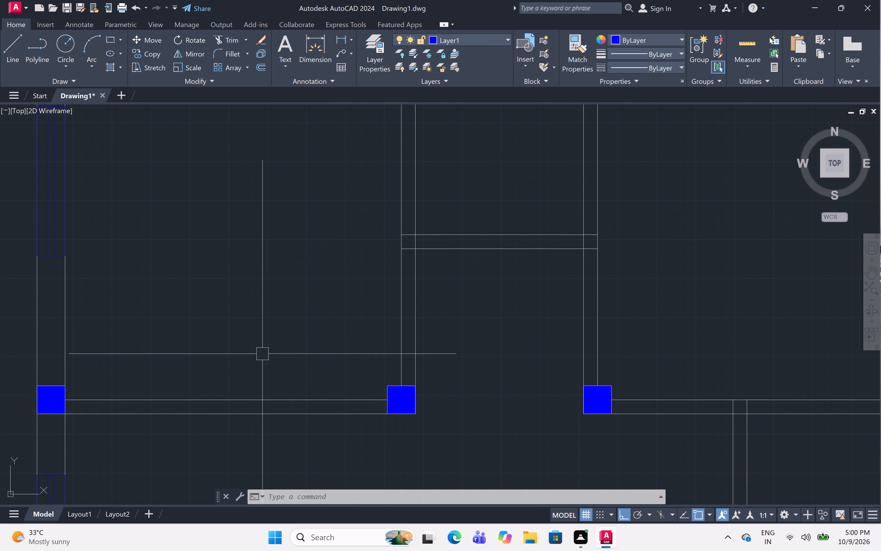
pyautogui.write('l')
pyautogui.press('space')
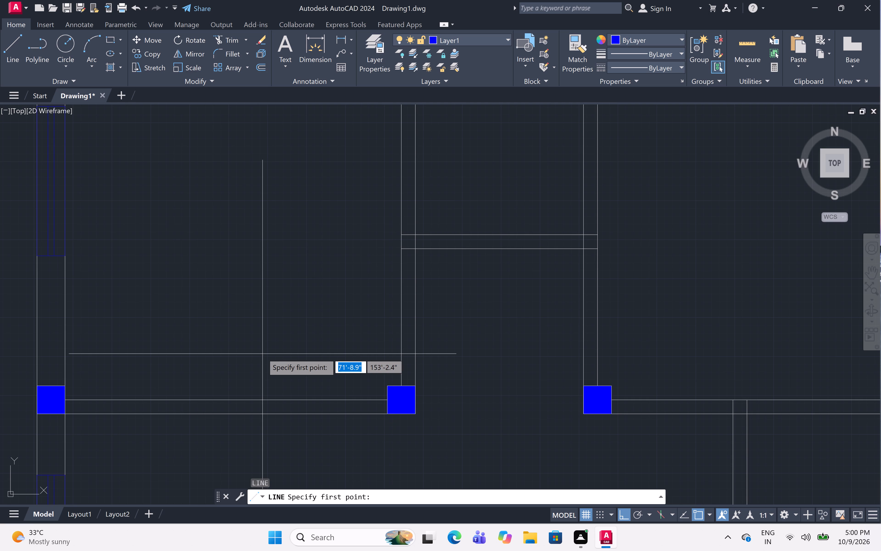
pyautogui.click(415, 388)
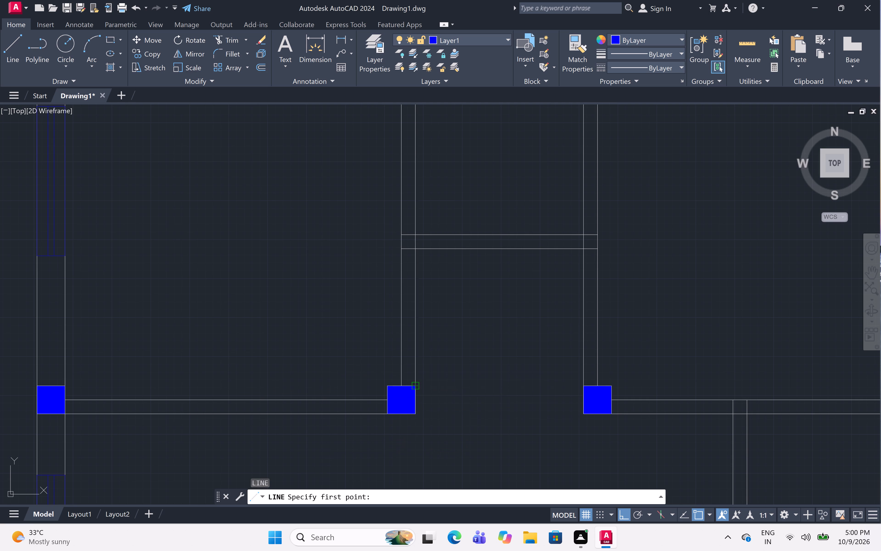
pyautogui.write("1'")
pyautogui.press('BackSpace')
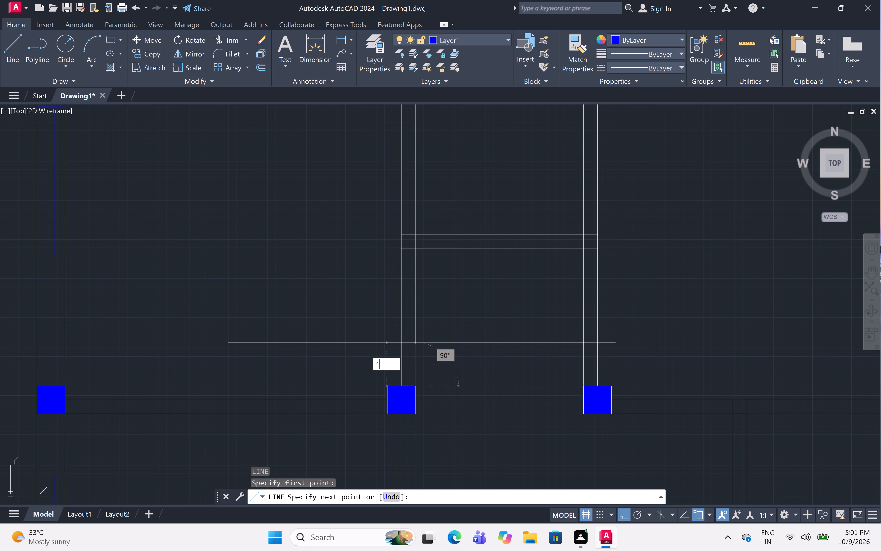
pyautogui.hotkey('shift', '"')
pyautogui.press('space')
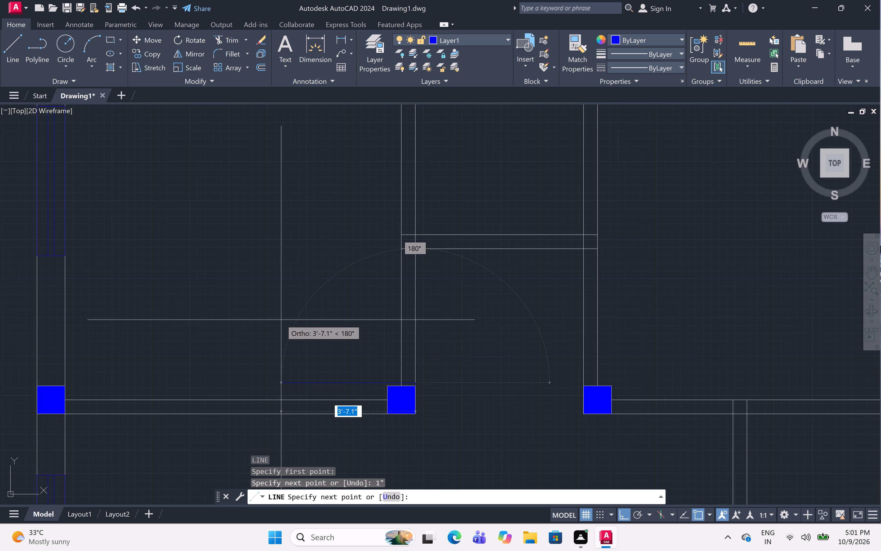
pyautogui.write("3'")
pyautogui.press('space')
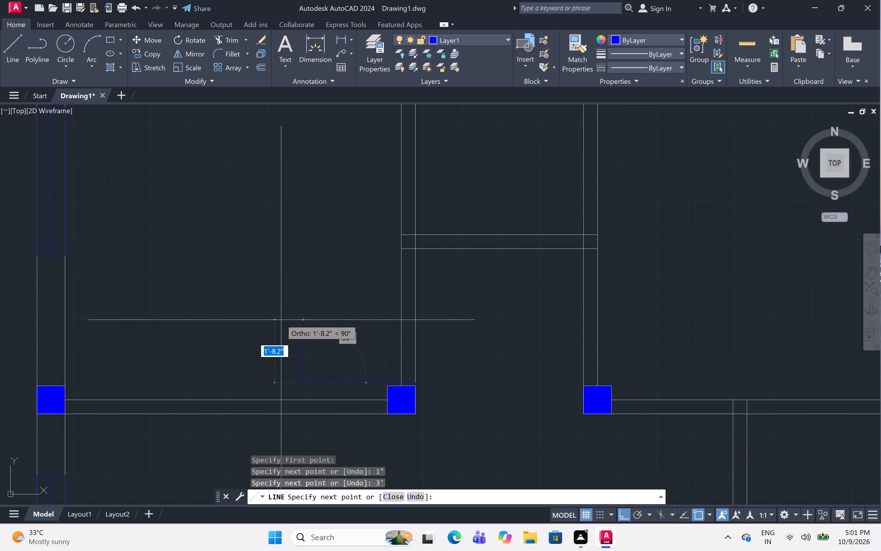
# Continue the door outline back to the partition's right face, 3' up along it, and across to its left face.
pyautogui.scroll(3, 421, 382)
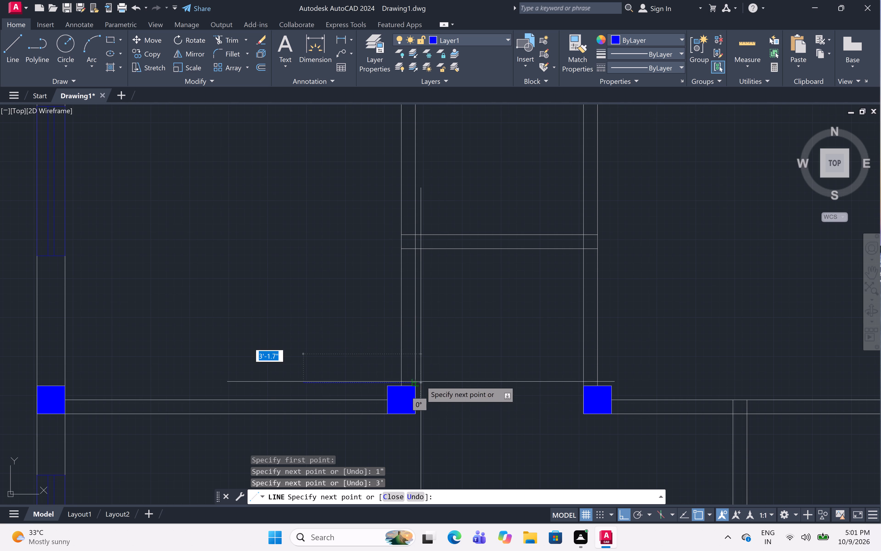
pyautogui.click(398, 382)
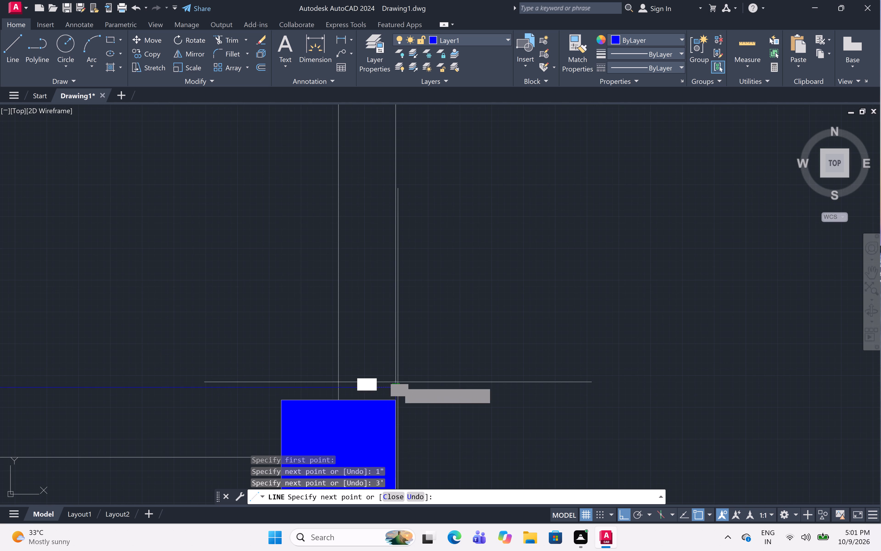
pyautogui.moveTo(431, 229); pyautogui.dragTo(420, 357, button='middle')
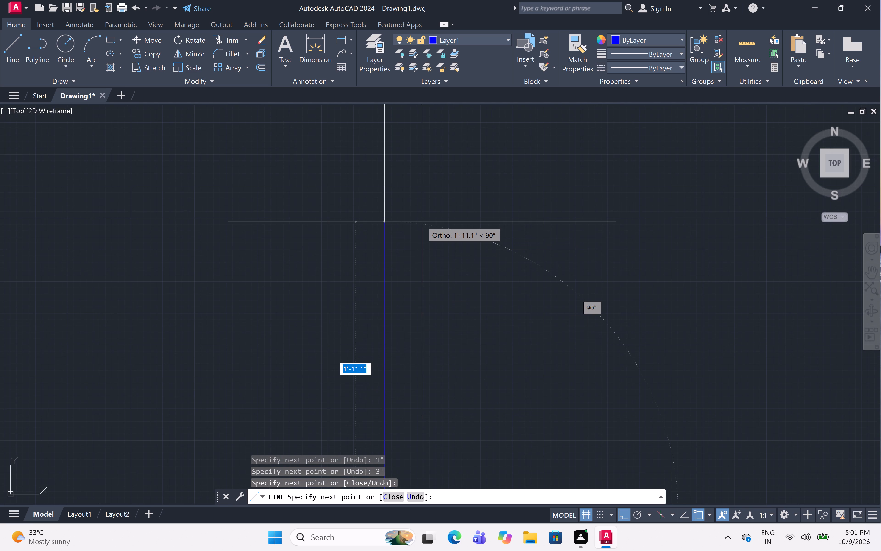
pyautogui.write("3'")
pyautogui.press('space')
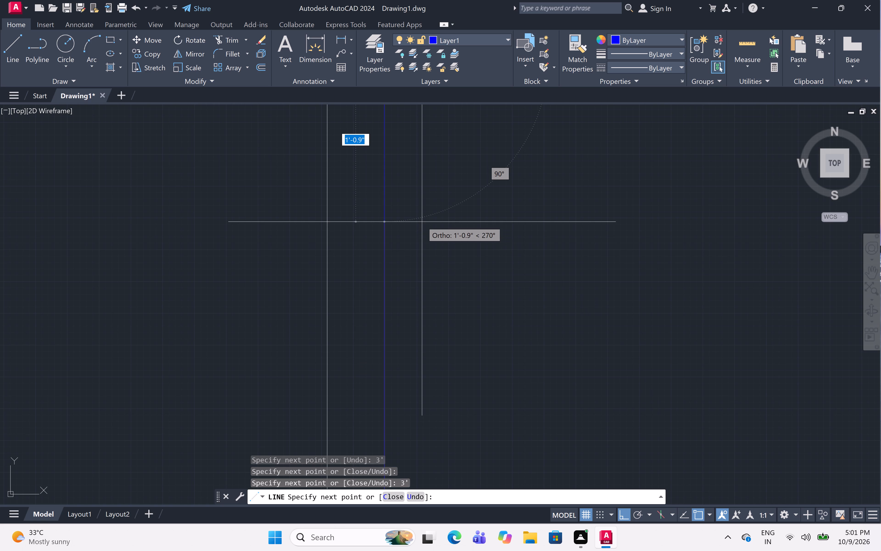
pyautogui.scroll(-3, 422, 222)
pyautogui.scroll(1, 411, 179)
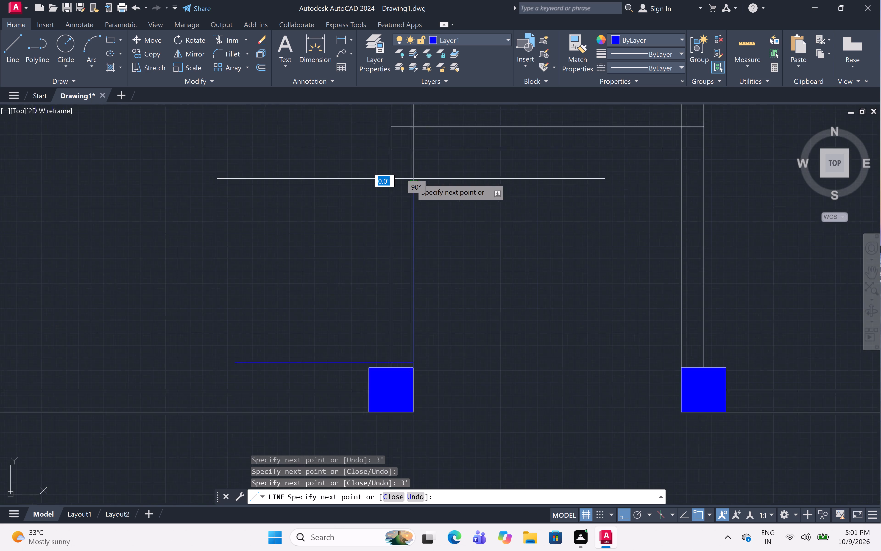
pyautogui.scroll(1, 411, 179)
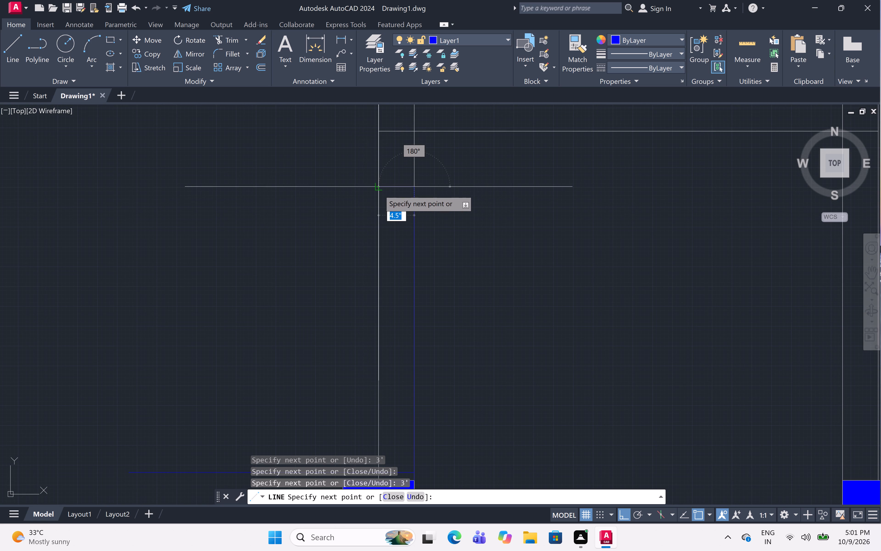
pyautogui.click(379, 190)
pyautogui.press('Escape')
pyautogui.scroll(-3, 555, 247)
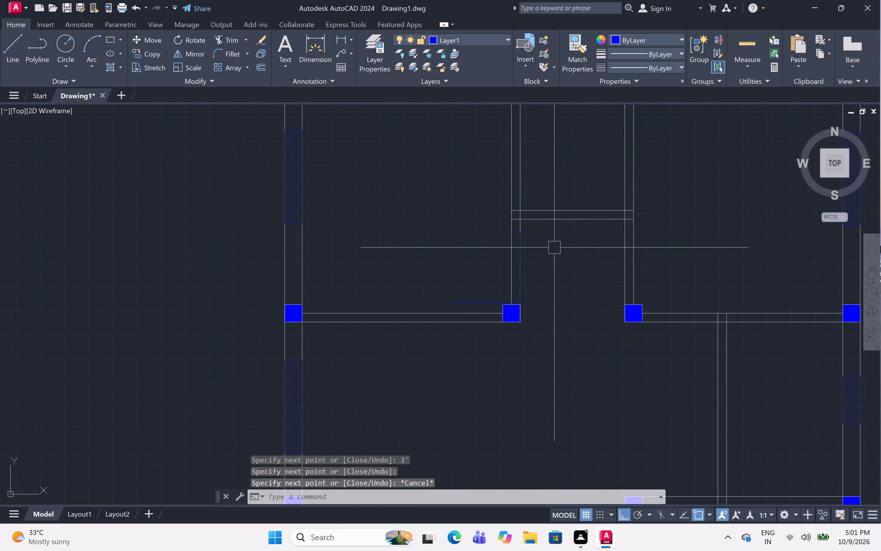
# Start a door outline at the top-left corner of the upper-right room's lower-left column, drawing lines 1" up and 3' right.
pyautogui.scroll(3, 667, 266)
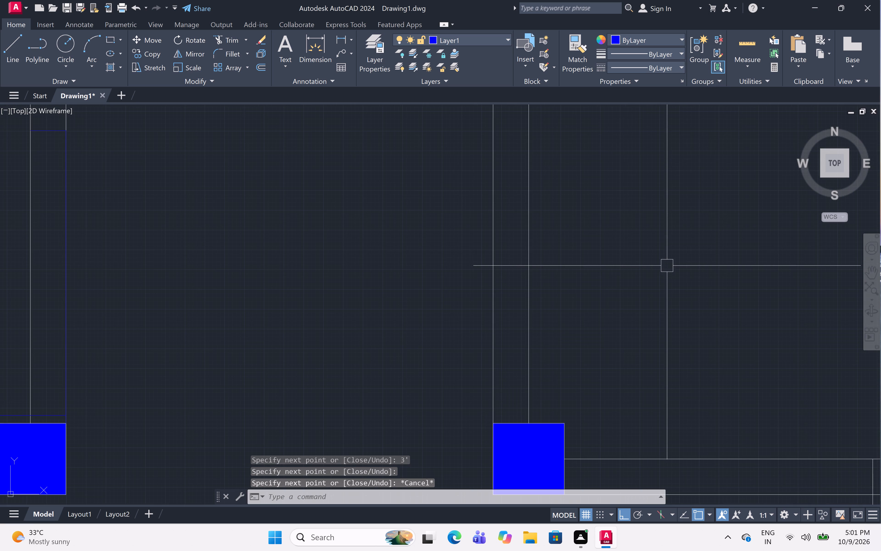
pyautogui.write('l')
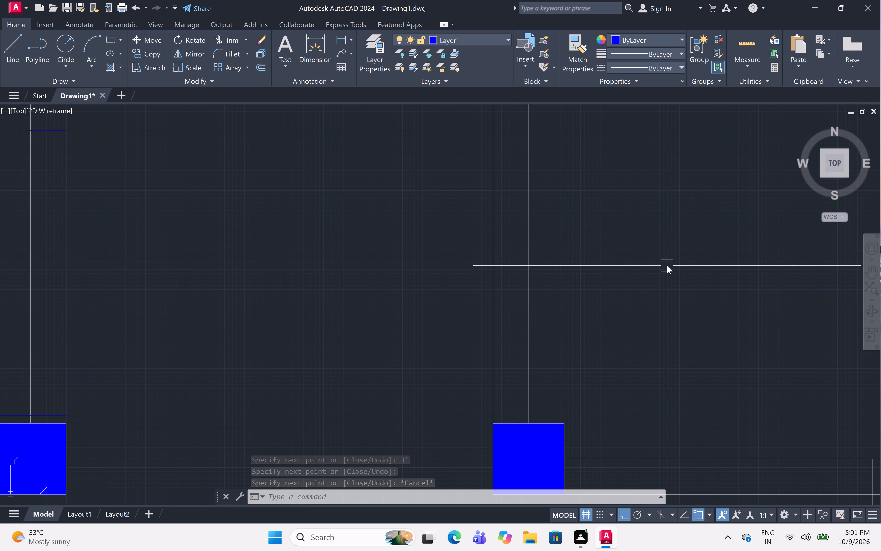
pyautogui.press('space')
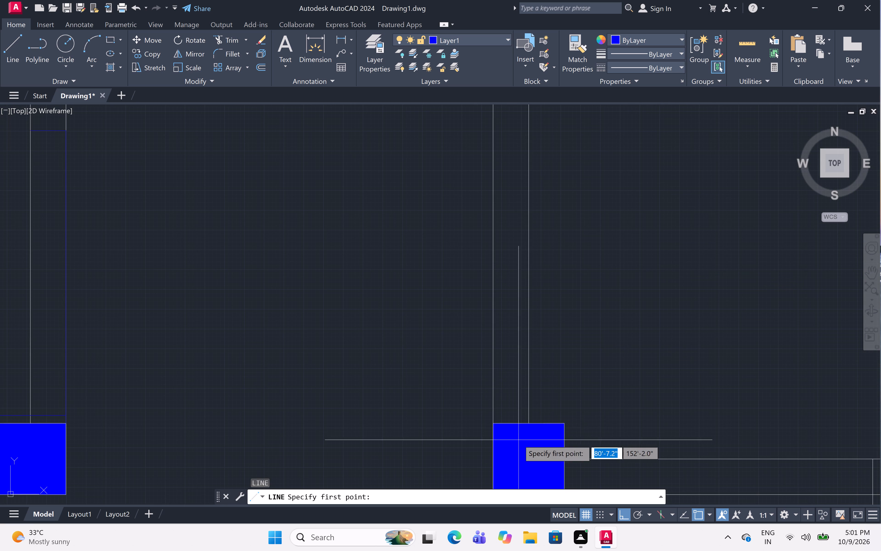
pyautogui.click(491, 424)
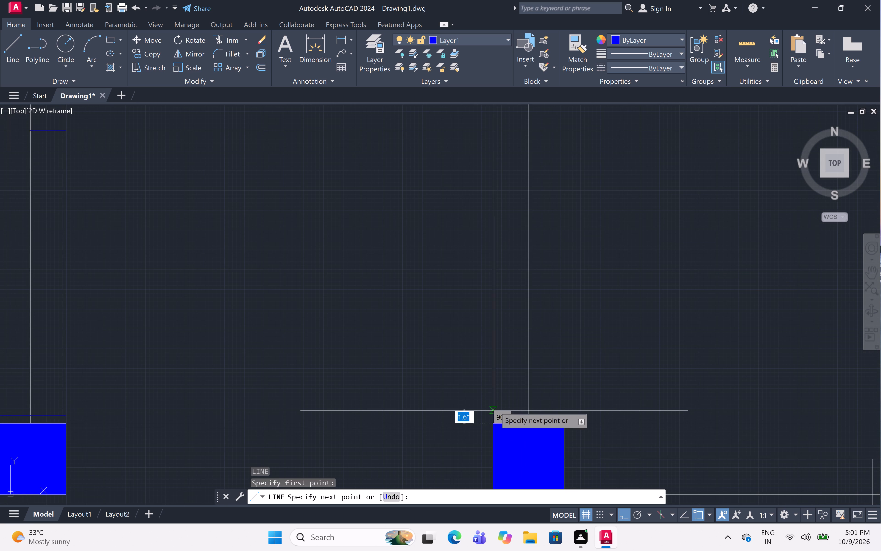
pyautogui.write('1"')
pyautogui.press('space')
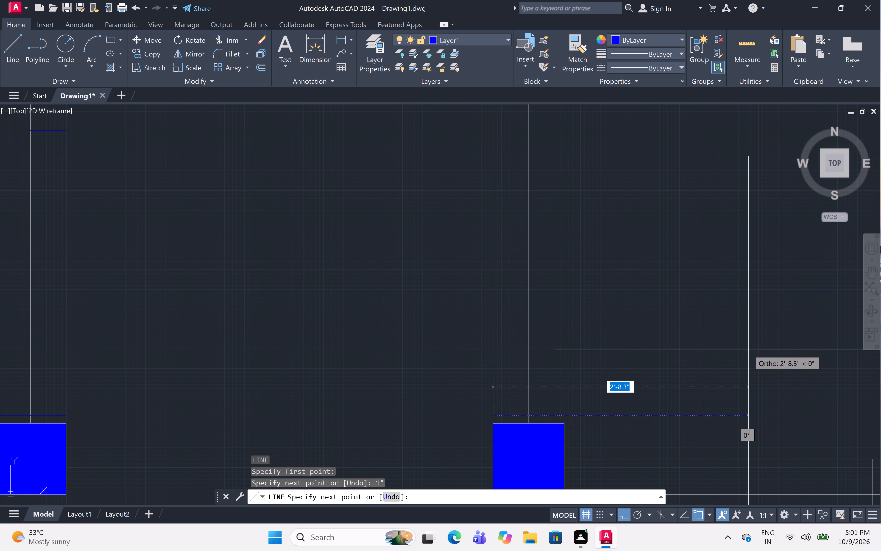
pyautogui.write("3'")
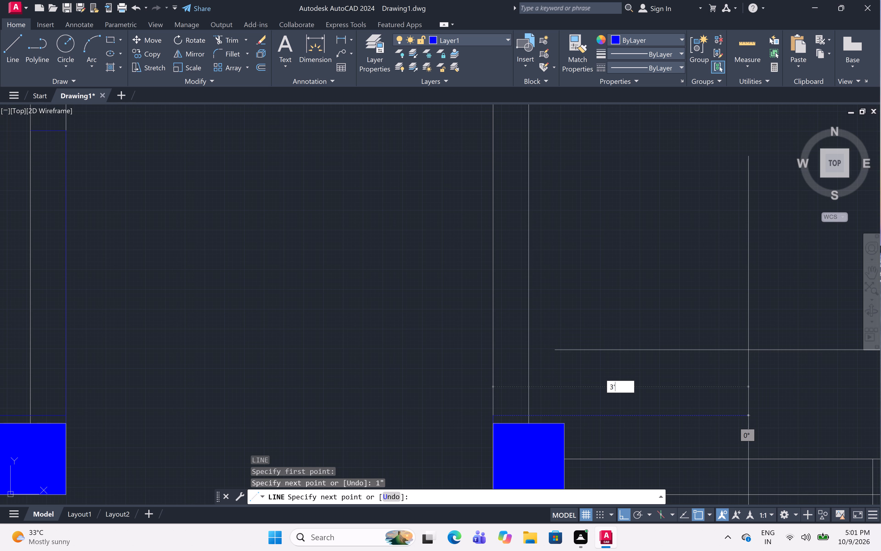
pyautogui.press('space')
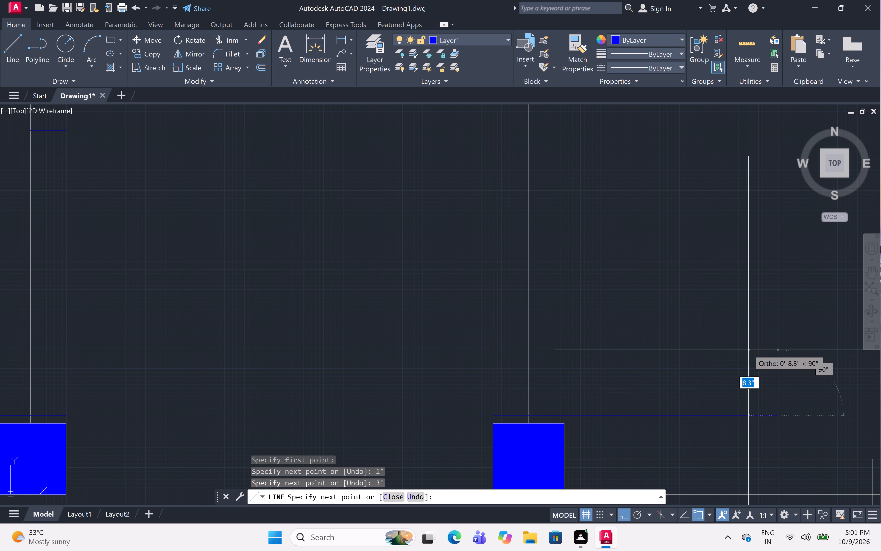
# Continue the door outline back to the partition's left face, 3' up along it, and across to its right face.
pyautogui.scroll(2, 493, 413)
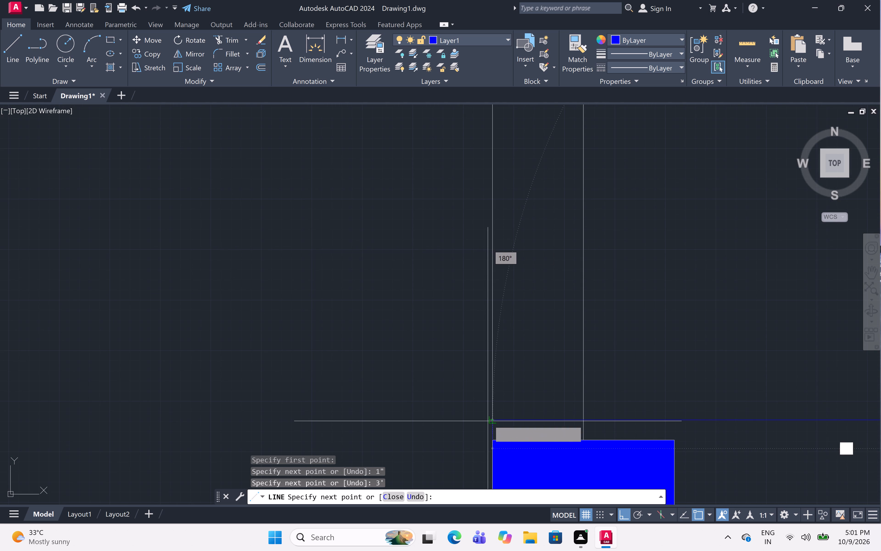
pyautogui.click(491, 416)
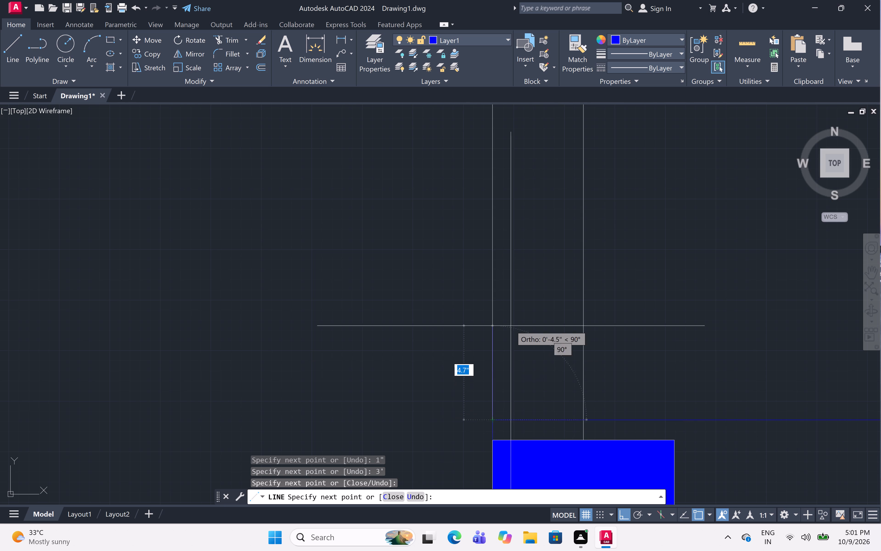
pyautogui.moveTo(515, 316); pyautogui.dragTo(477, 400, button='middle')
pyautogui.scroll(-2, 488, 356)
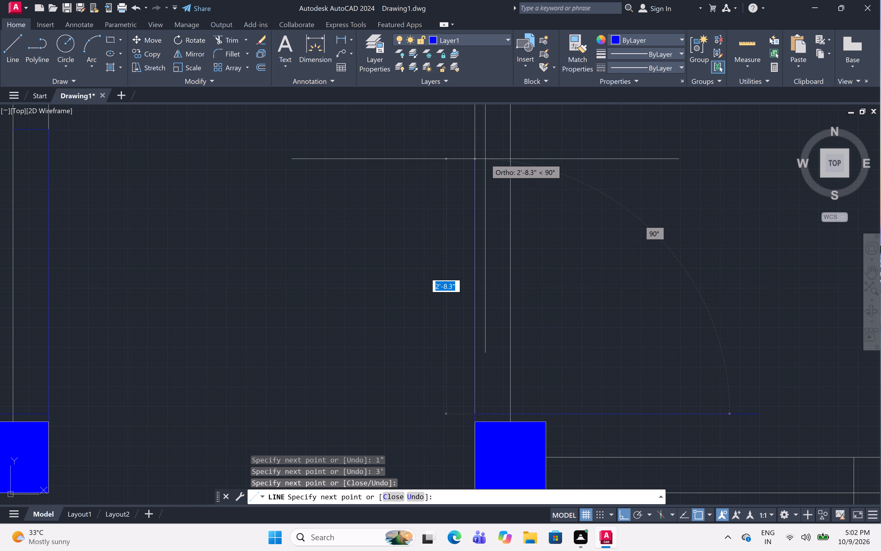
pyautogui.write("3'")
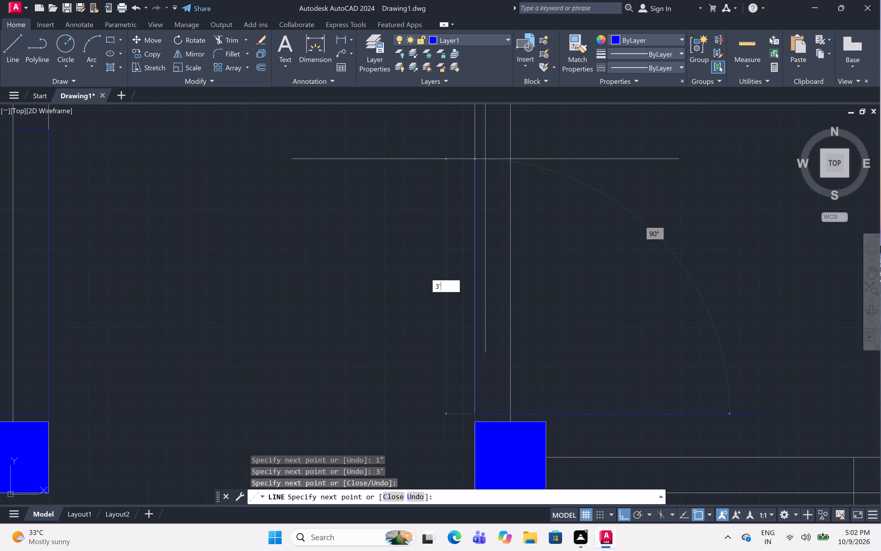
pyautogui.press('space')
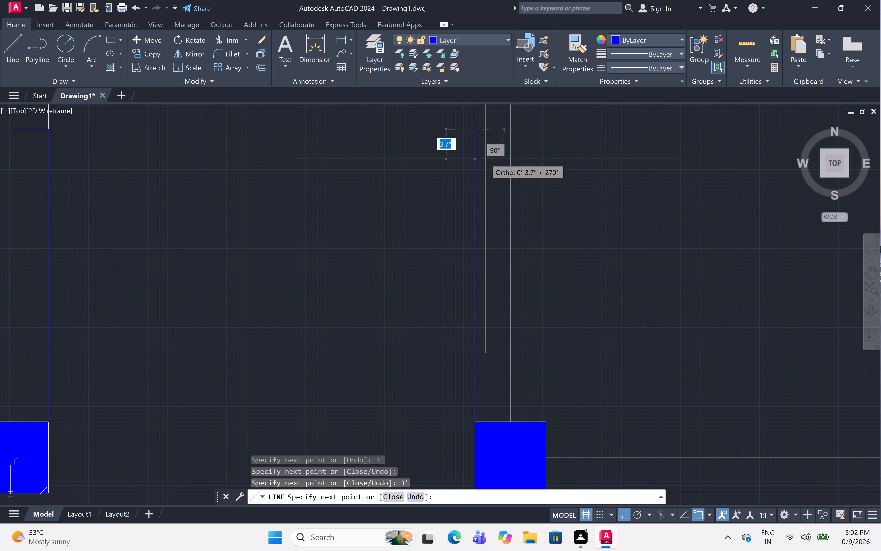
pyautogui.moveTo(532, 146); pyautogui.dragTo(505, 264, button='middle')
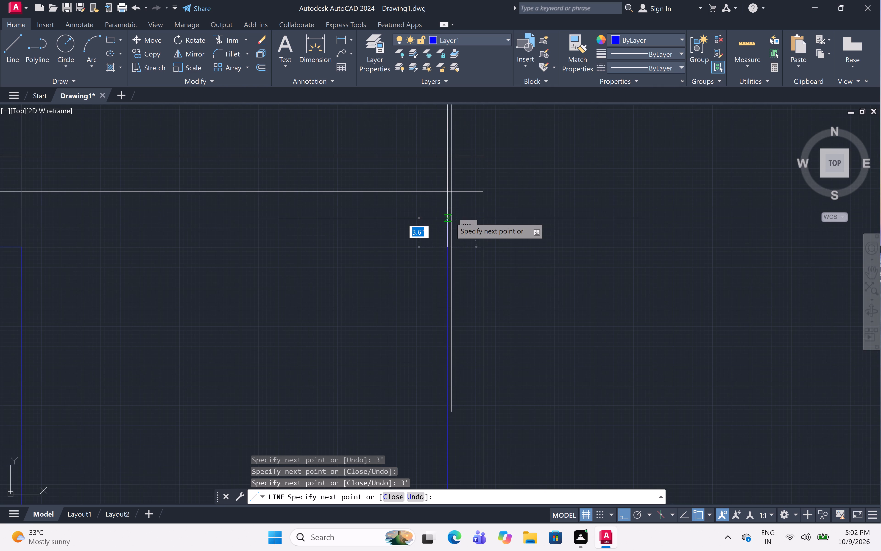
pyautogui.click(483, 246)
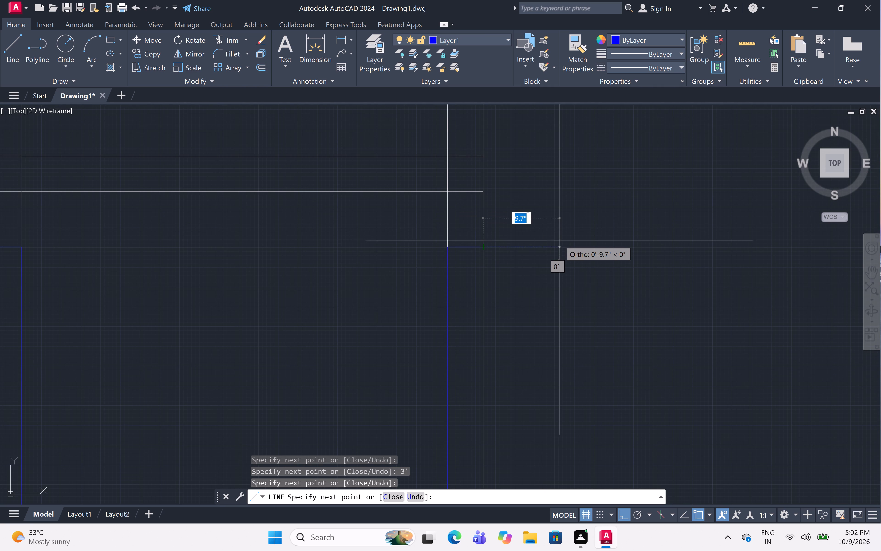
pyautogui.press('Escape')
# Outline a door near the left end of the top-middle room's bottom partition: 2' up, back down, 2' right along the lower face, up to the upper face.
pyautogui.scroll(-5, 559, 240)
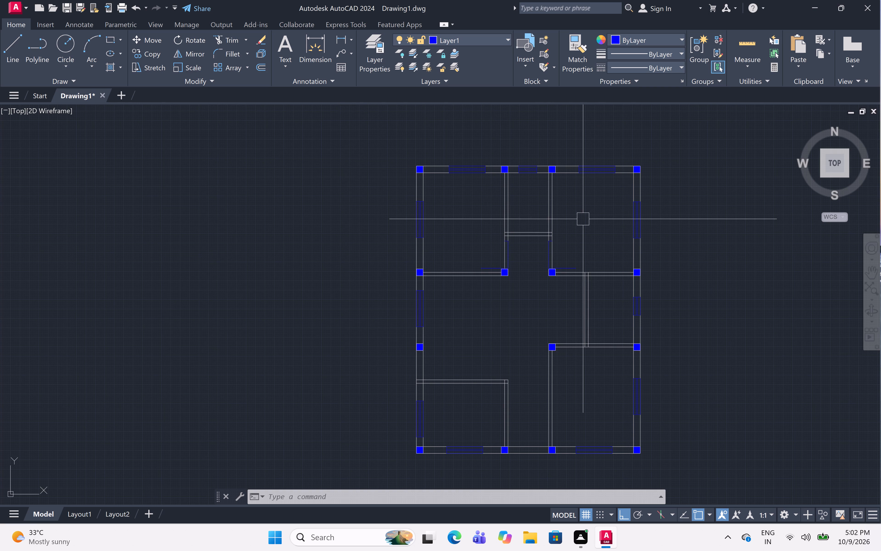
pyautogui.scroll(3, 512, 206)
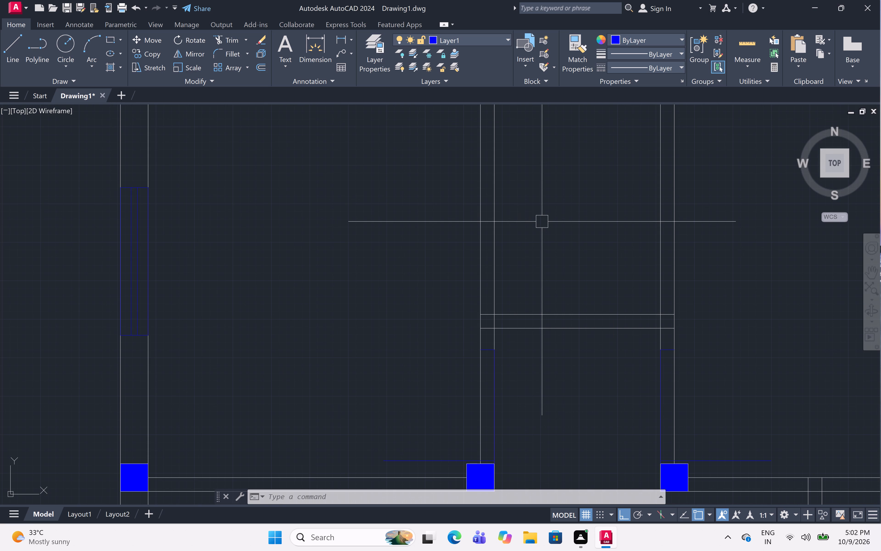
pyautogui.write('l')
pyautogui.press('space')
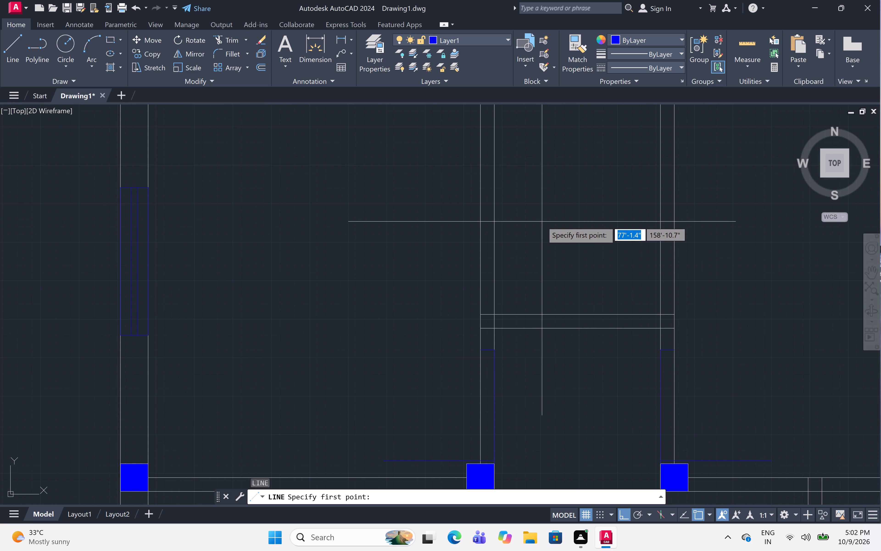
pyautogui.click(508, 327)
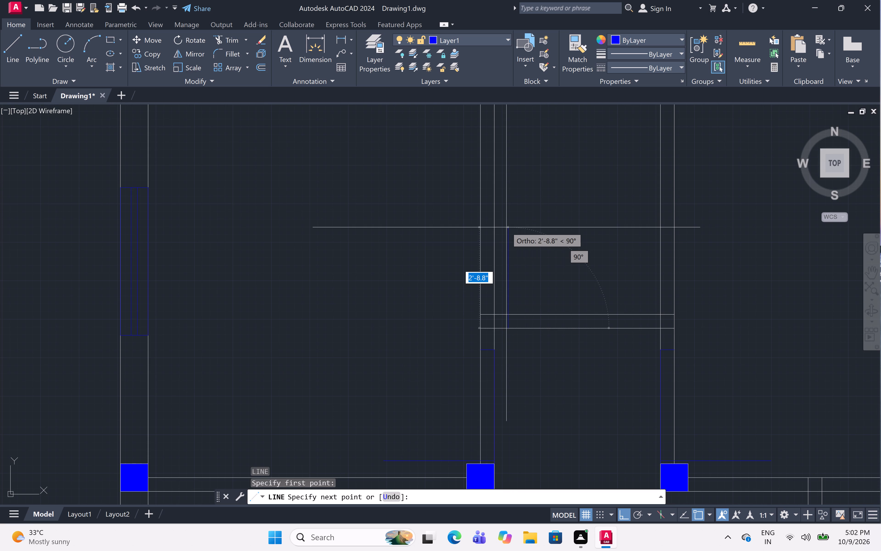
pyautogui.write("2'")
pyautogui.press('space')
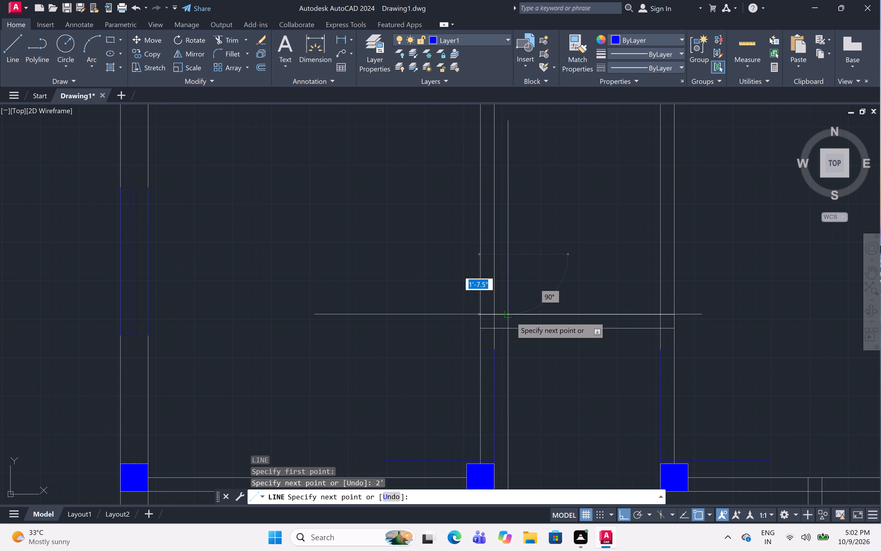
pyautogui.scroll(3, 511, 317)
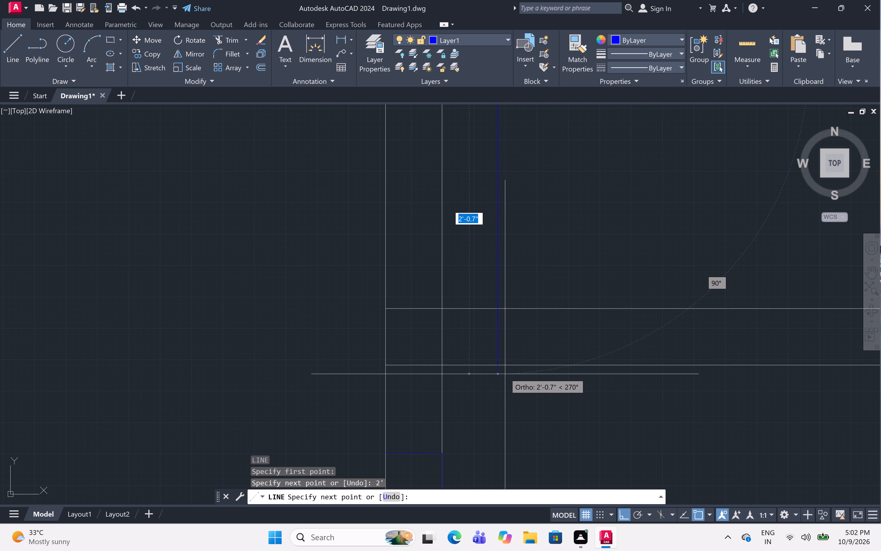
pyautogui.click(501, 362)
pyautogui.moveTo(556, 361); pyautogui.dragTo(370, 357, button='middle')
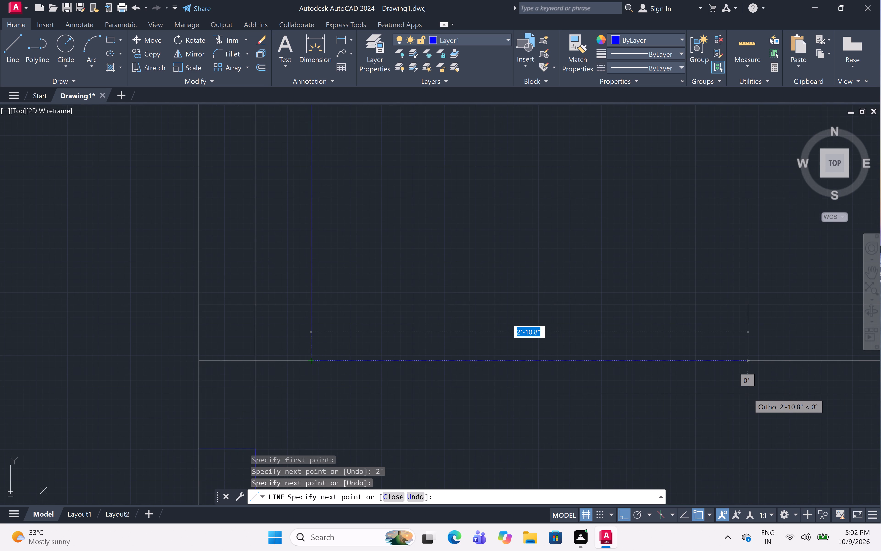
pyautogui.write("2'")
pyautogui.press('space')
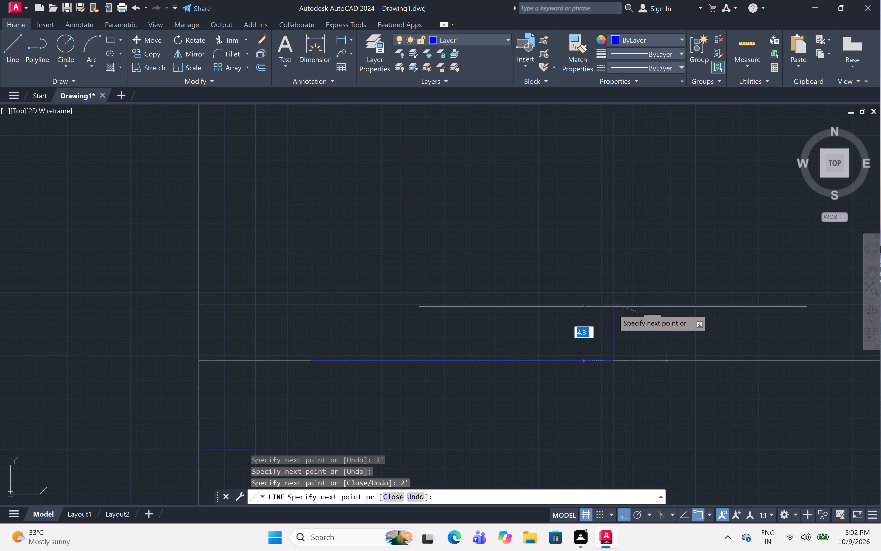
pyautogui.click(613, 303)
pyautogui.press('Escape')
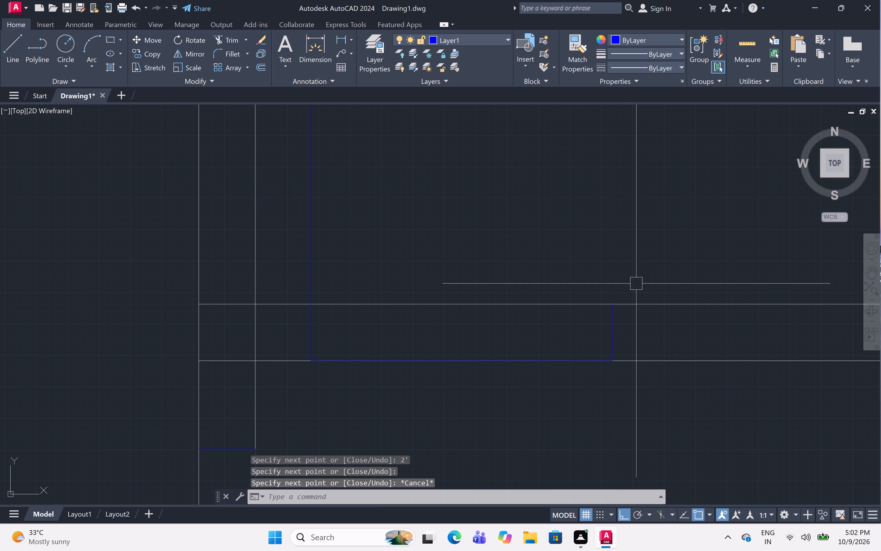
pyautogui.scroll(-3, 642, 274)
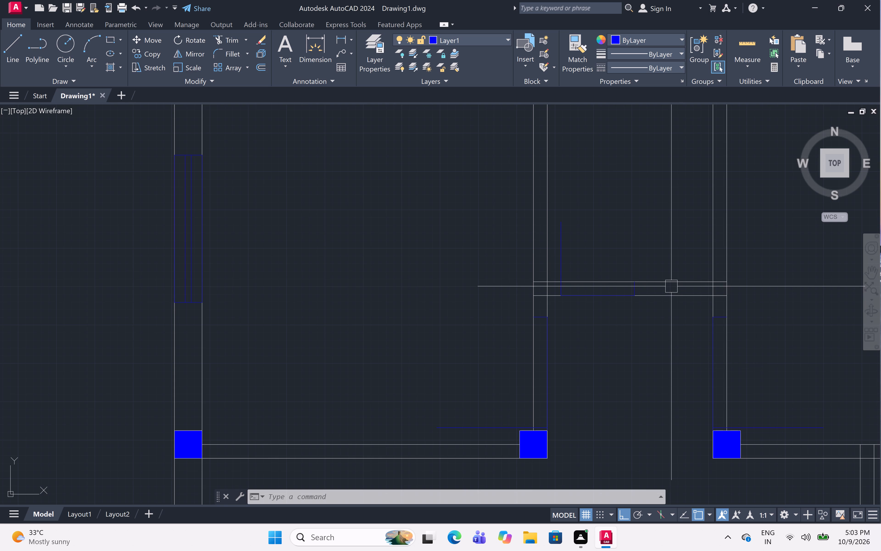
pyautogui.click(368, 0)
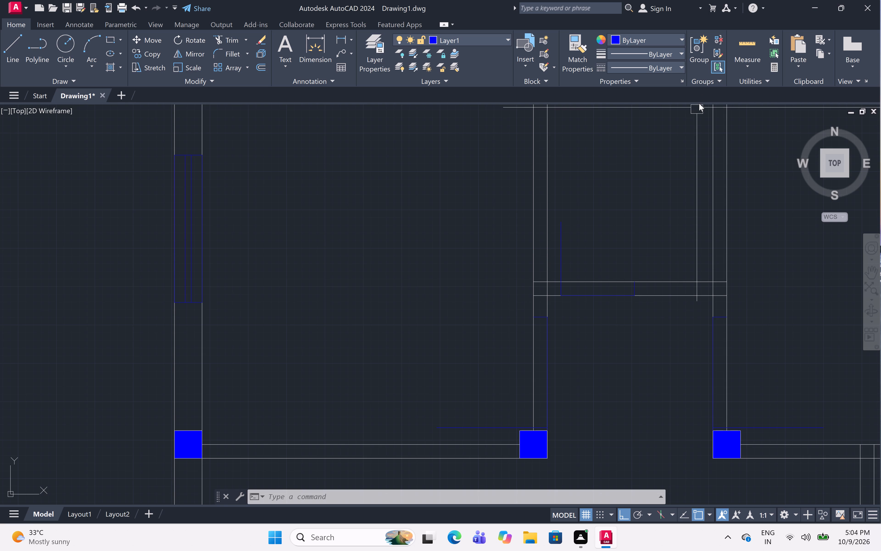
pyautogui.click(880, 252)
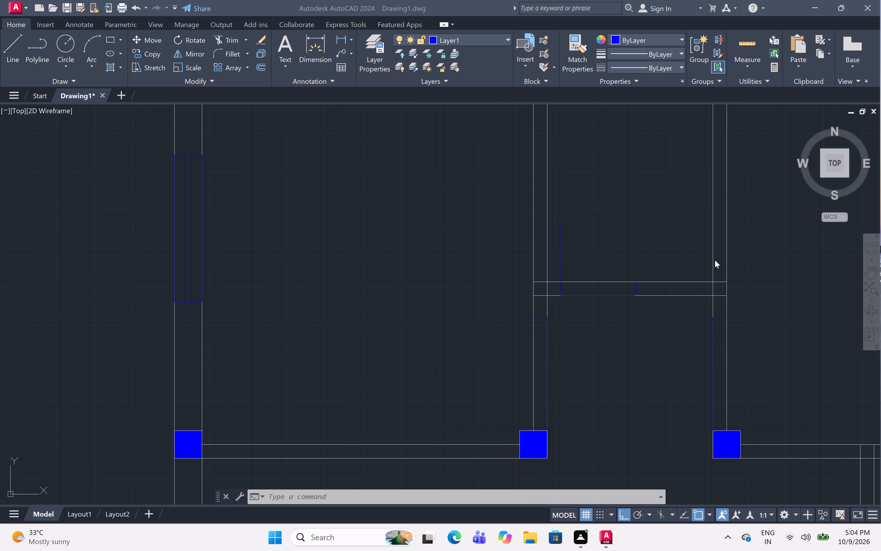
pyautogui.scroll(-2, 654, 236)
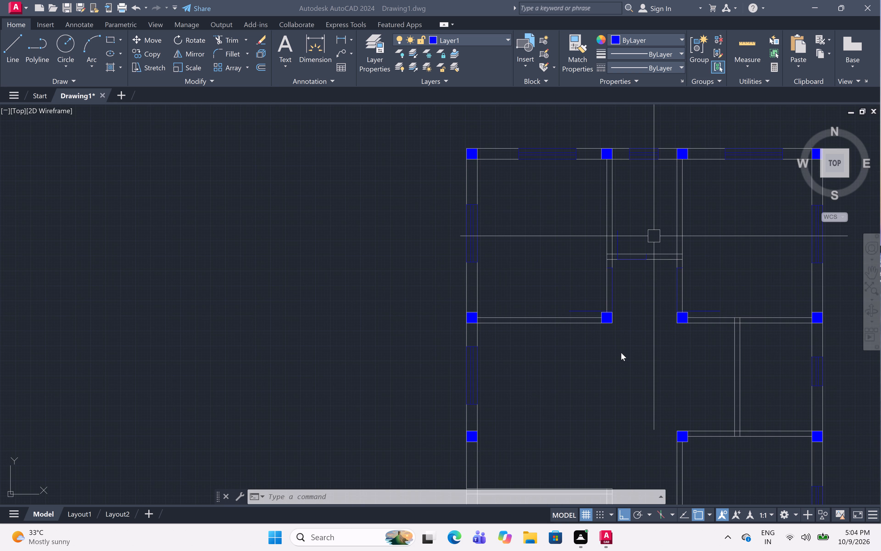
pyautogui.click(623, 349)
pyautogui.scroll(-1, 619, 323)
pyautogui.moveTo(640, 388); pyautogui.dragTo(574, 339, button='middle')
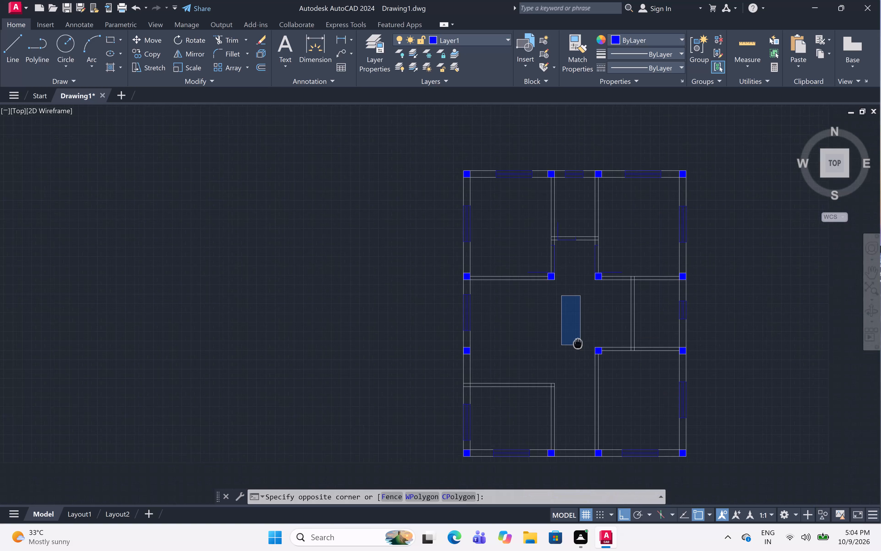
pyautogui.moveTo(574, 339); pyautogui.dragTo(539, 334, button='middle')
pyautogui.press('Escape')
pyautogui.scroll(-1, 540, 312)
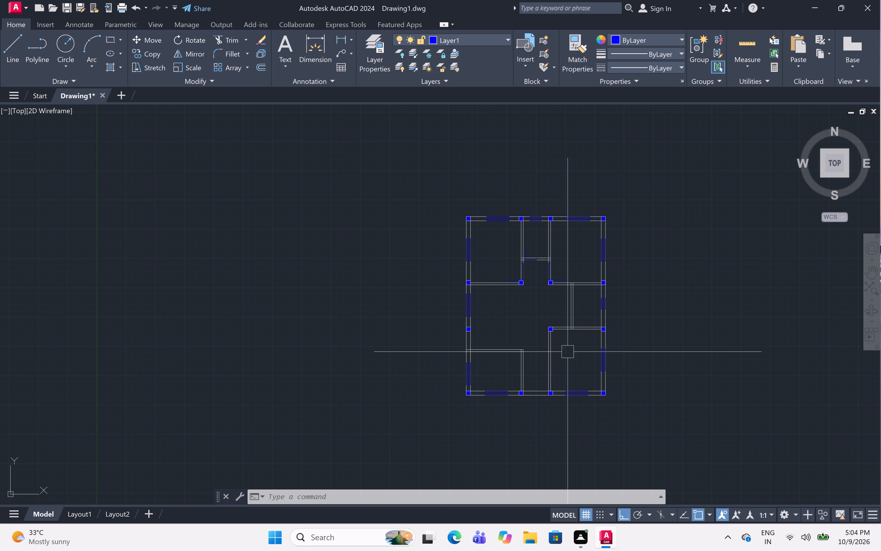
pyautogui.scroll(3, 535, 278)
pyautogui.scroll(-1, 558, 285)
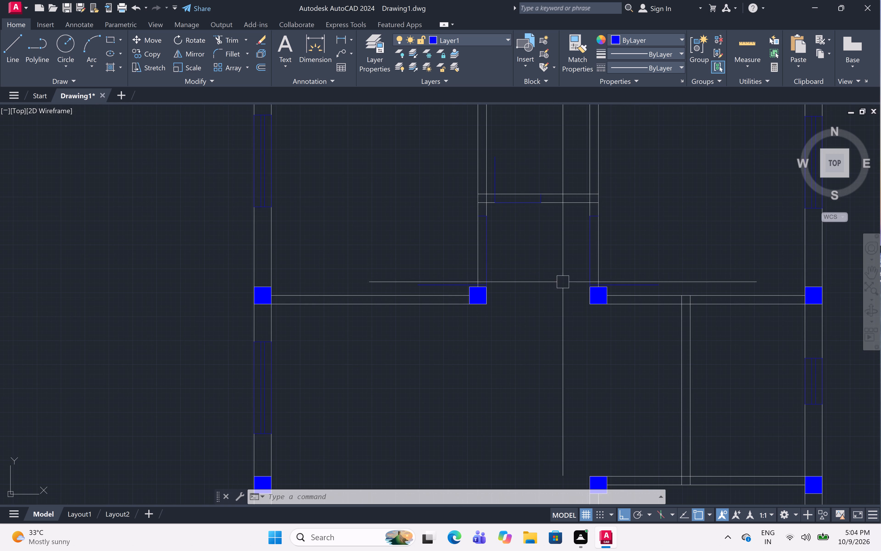
# Start a door outline where the small middle-right room's left partition meets its top wall, drawing lines 1" down and 2' right.
pyautogui.moveTo(553, 319); pyautogui.dragTo(568, 260, button='middle')
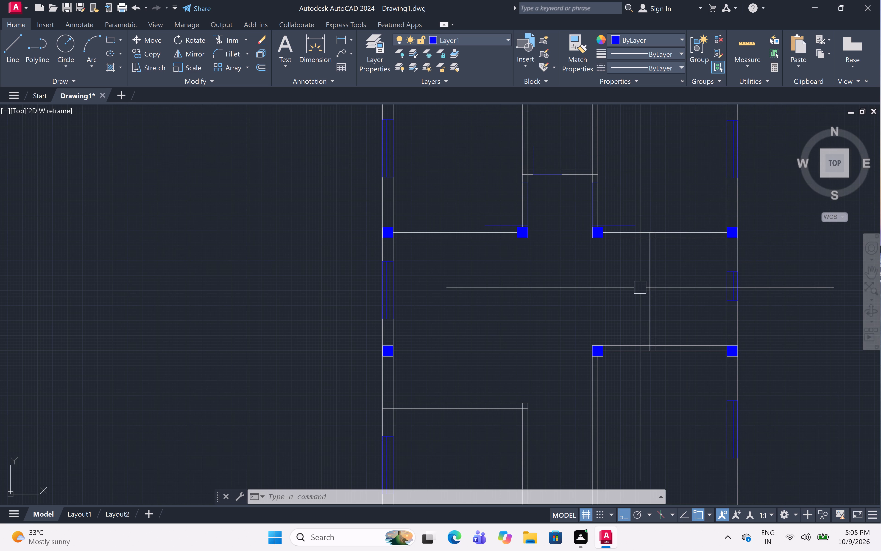
pyautogui.scroll(3, 657, 238)
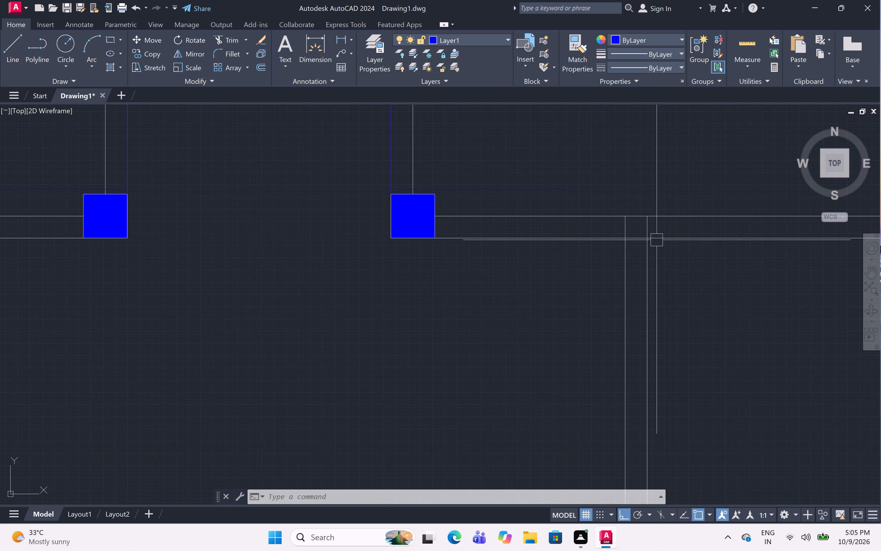
pyautogui.press('l')
pyautogui.press('space')
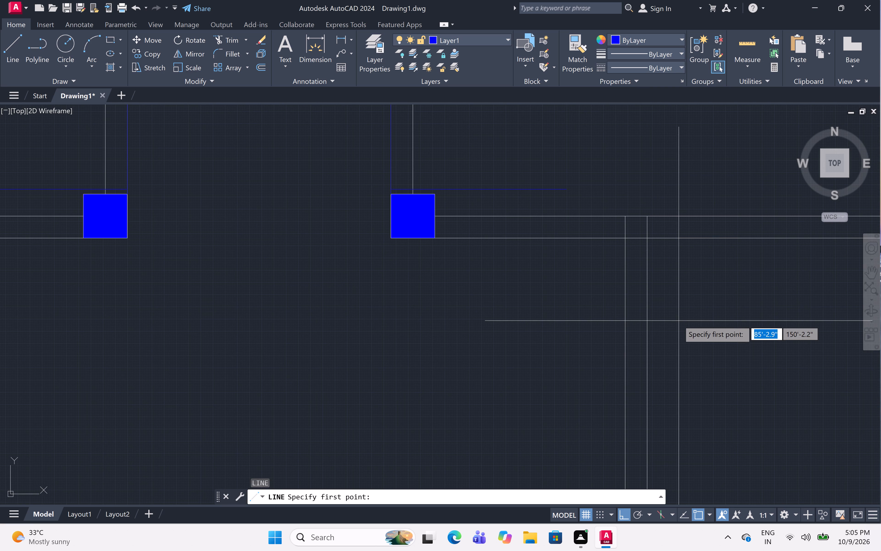
pyautogui.click(626, 235)
pyautogui.press('1')
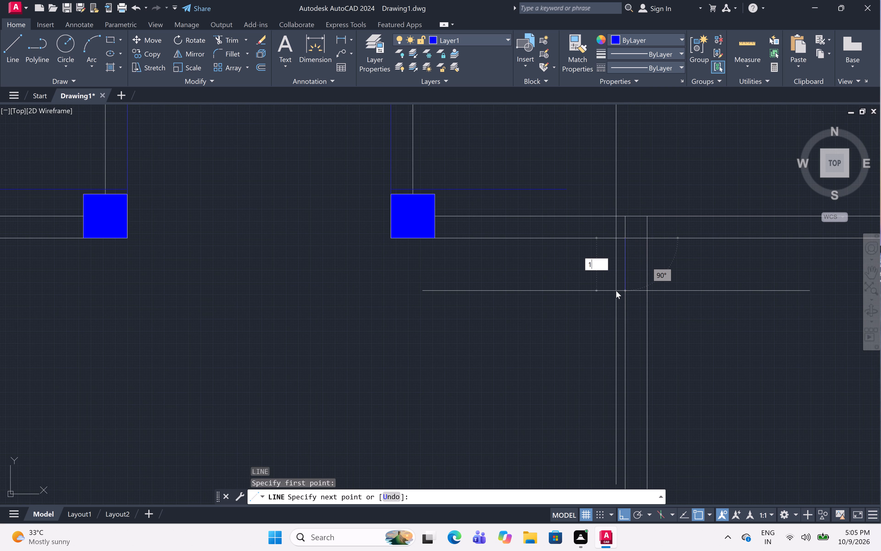
pyautogui.write('"')
pyautogui.press('space')
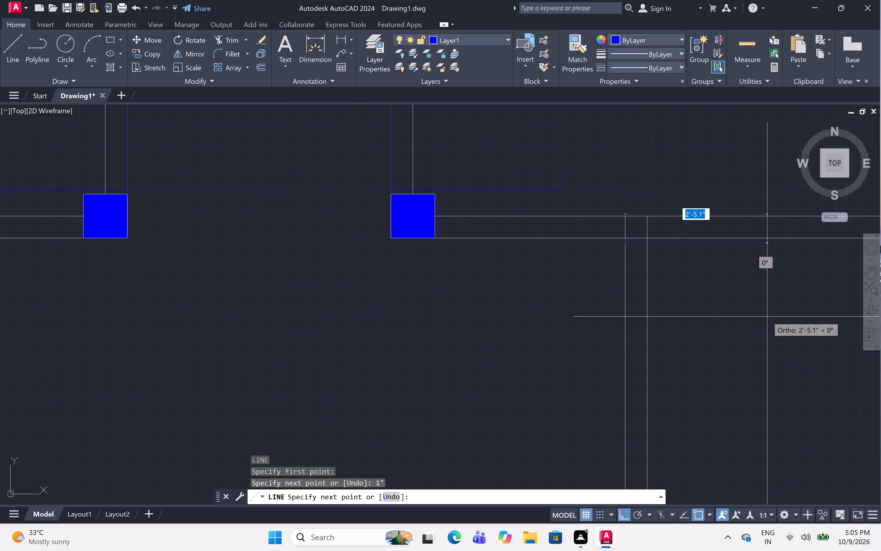
pyautogui.write("2'")
pyautogui.press('space')
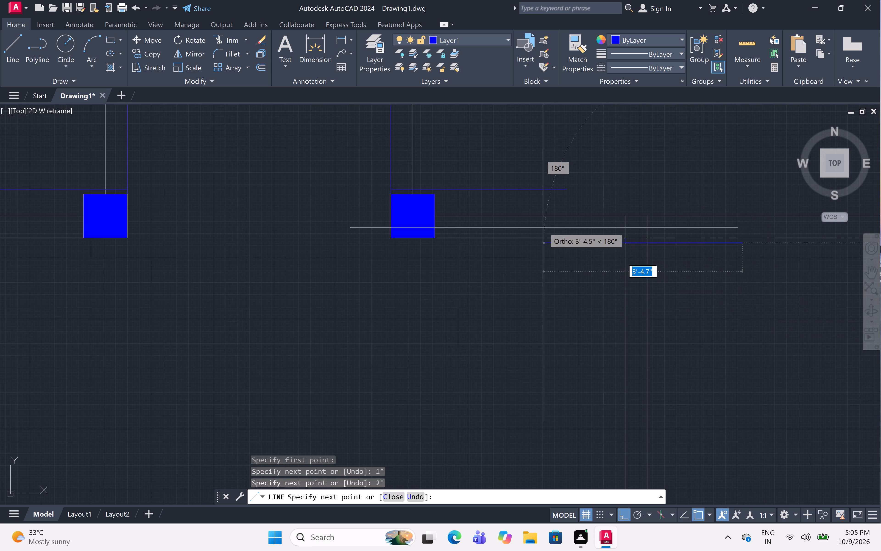
# Continue the door outline back to the partition's left face, 2' down along it, and across to its right face.
pyautogui.scroll(3, 627, 244)
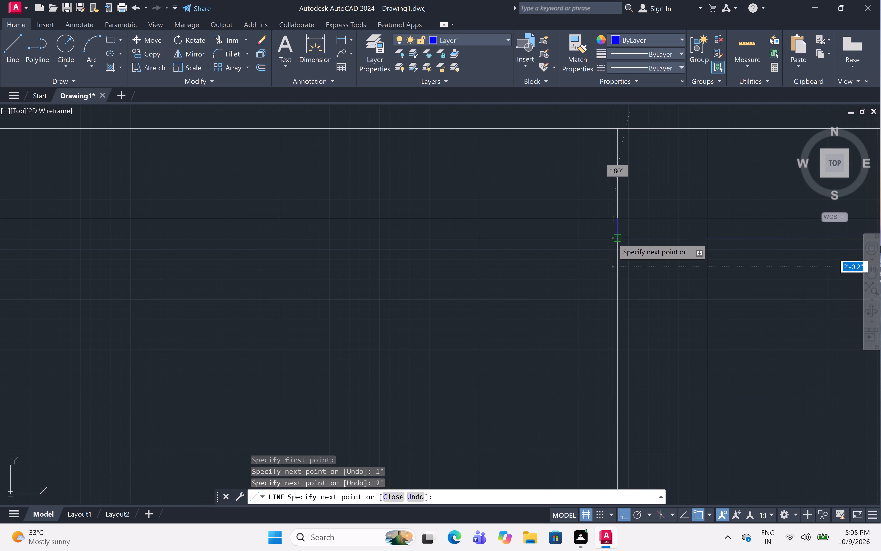
pyautogui.click(618, 240)
pyautogui.moveTo(618, 344); pyautogui.dragTo(605, 220, button='middle')
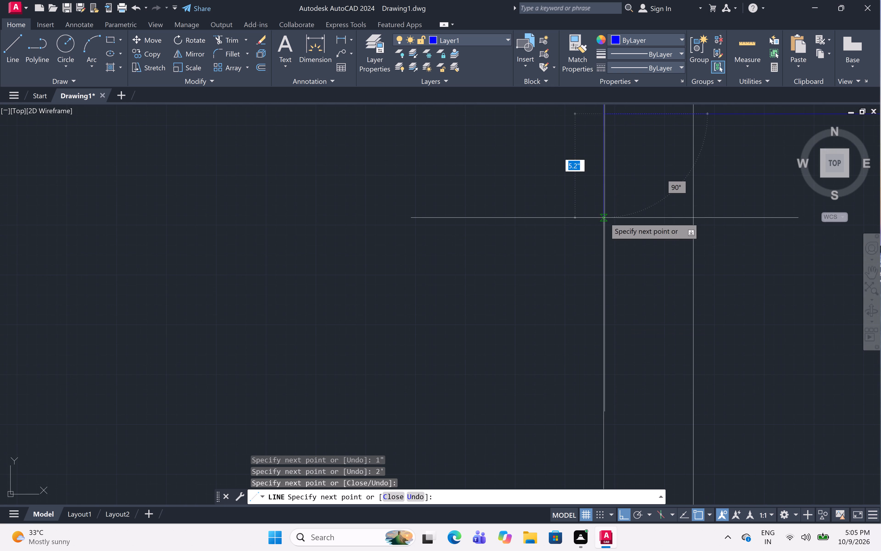
pyautogui.write("2'")
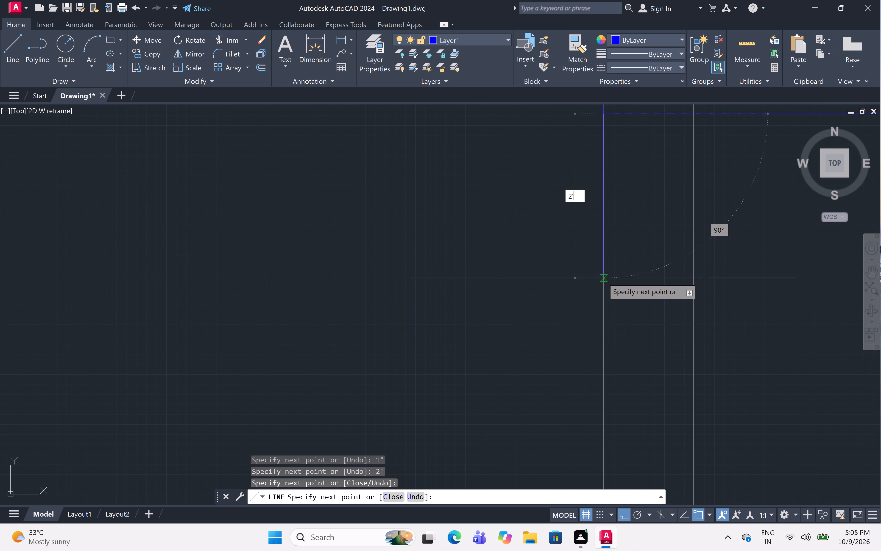
pyautogui.press('space')
pyautogui.scroll(-3, 612, 261)
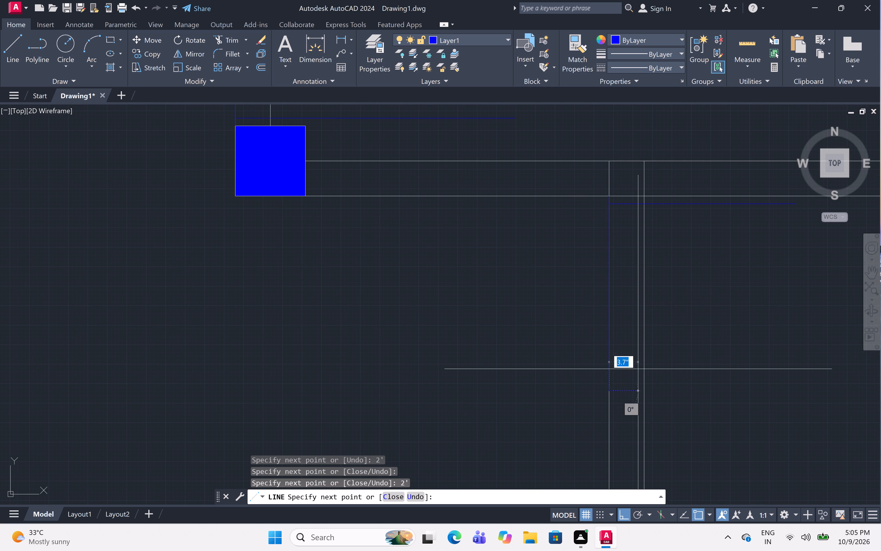
pyautogui.scroll(2, 647, 415)
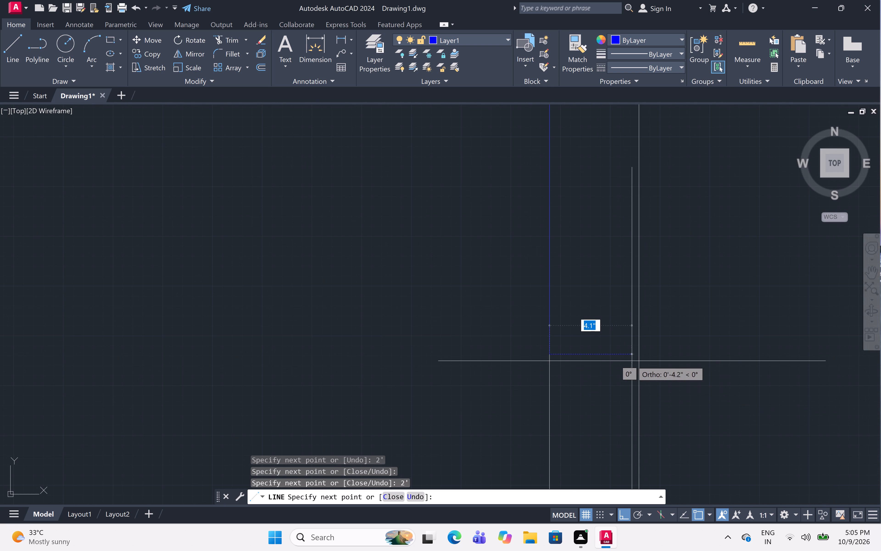
pyautogui.click(639, 352)
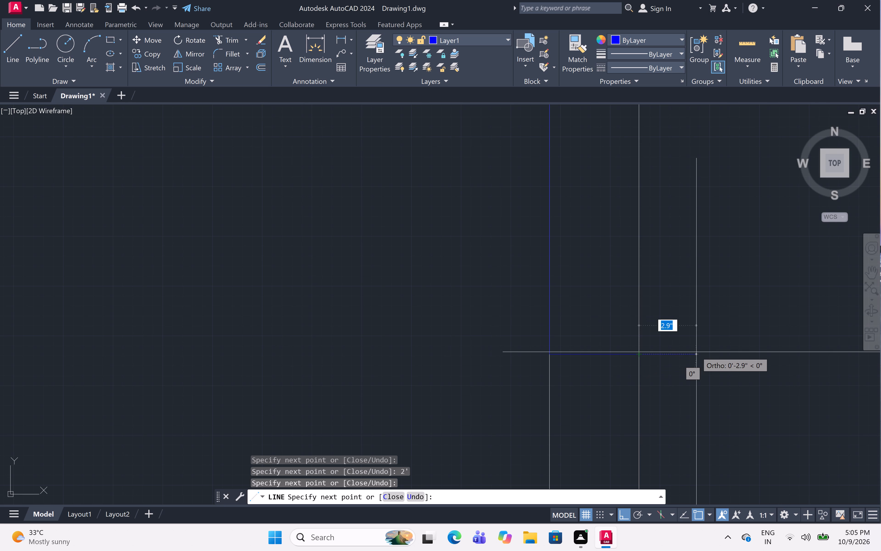
pyautogui.press('Escape')
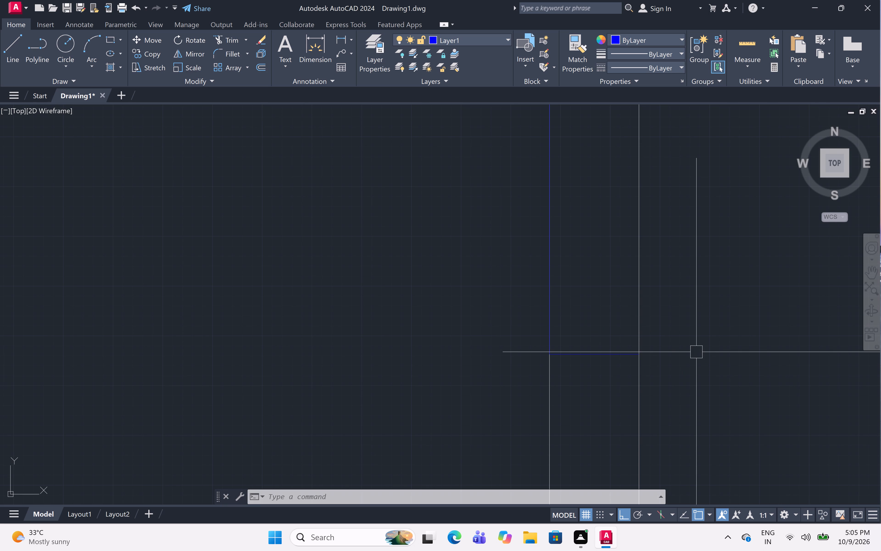
# Start a door outline at the bottom-left corner of the lower-right room's upper-left column, drawing lines 1" down and 3' right.
pyautogui.scroll(-3, 591, 296)
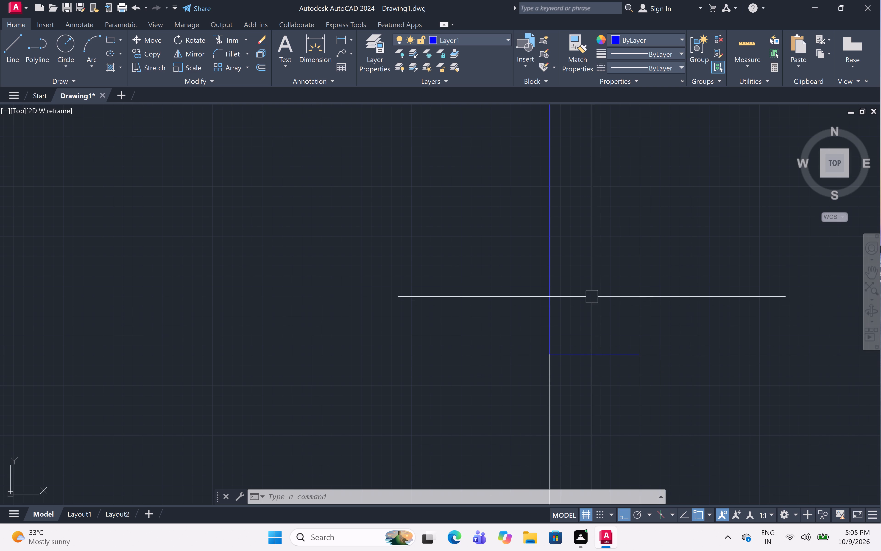
pyautogui.scroll(-4, 591, 296)
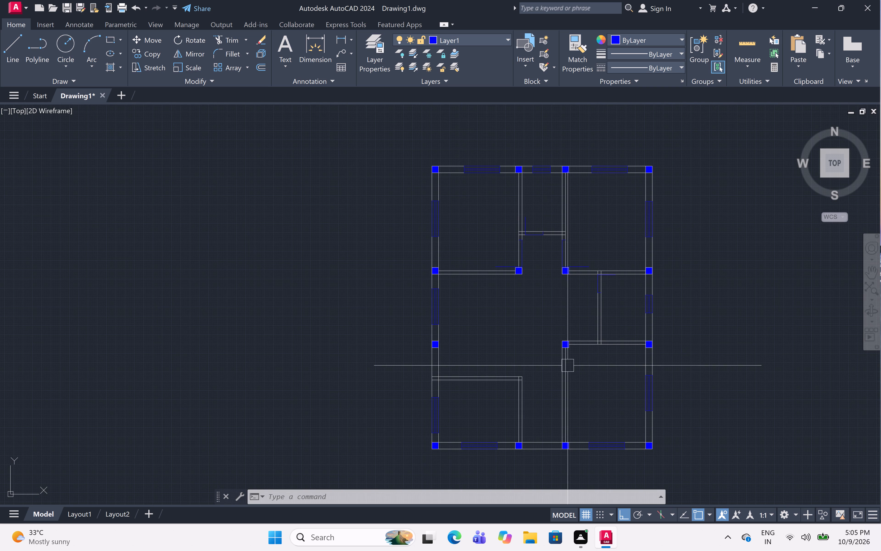
pyautogui.scroll(5, 564, 366)
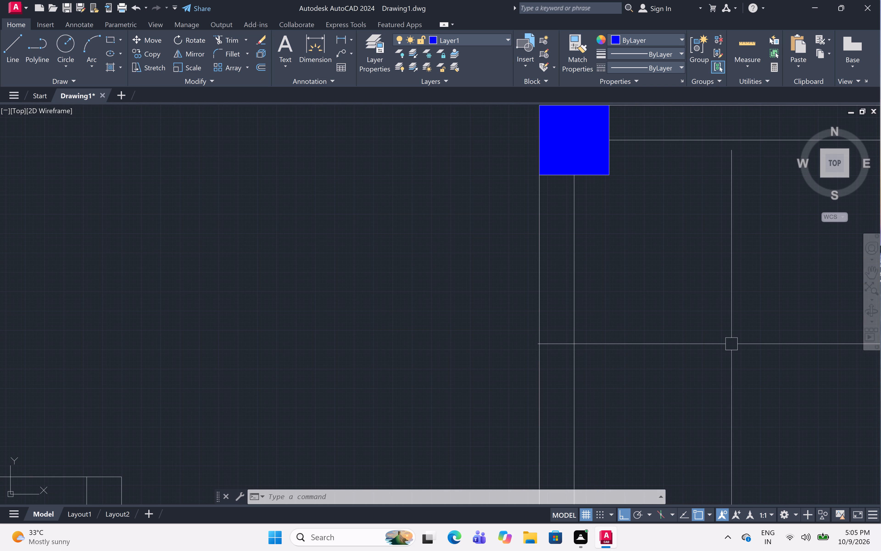
pyautogui.write('l')
pyautogui.press('space')
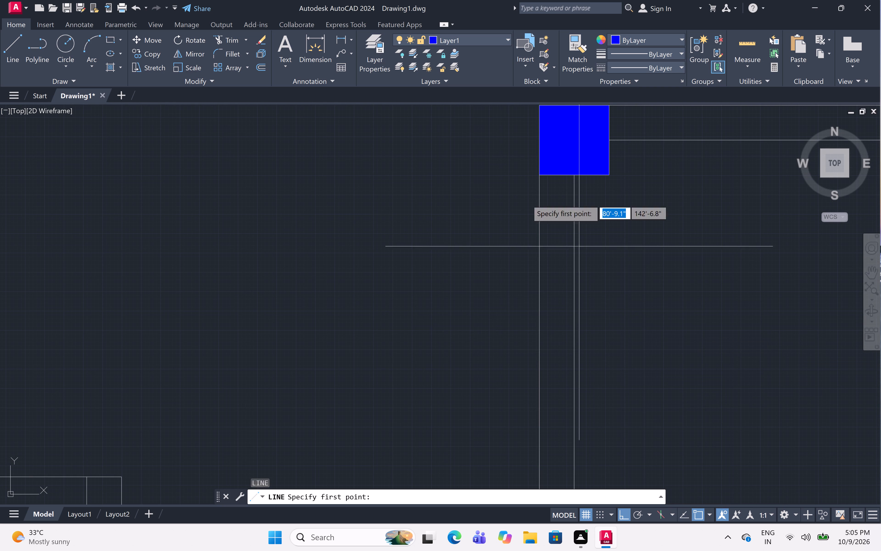
pyautogui.click(536, 175)
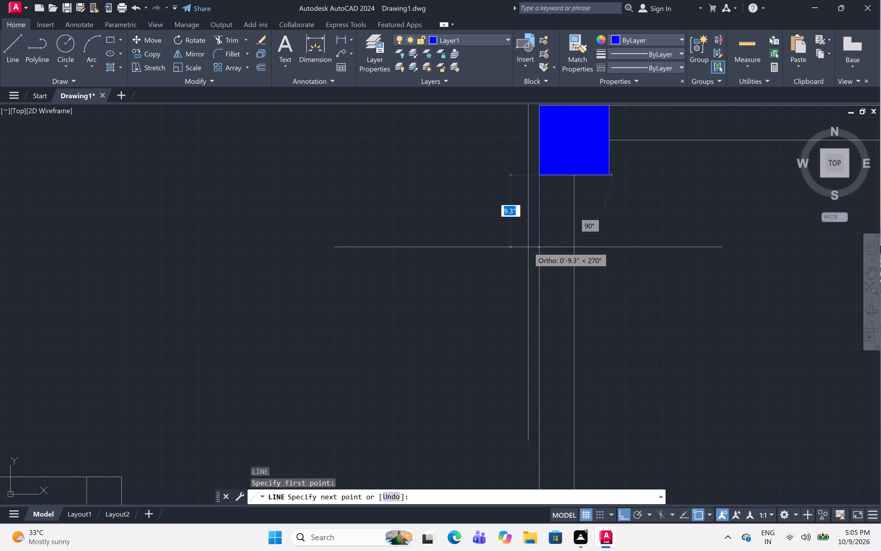
pyautogui.press('1')
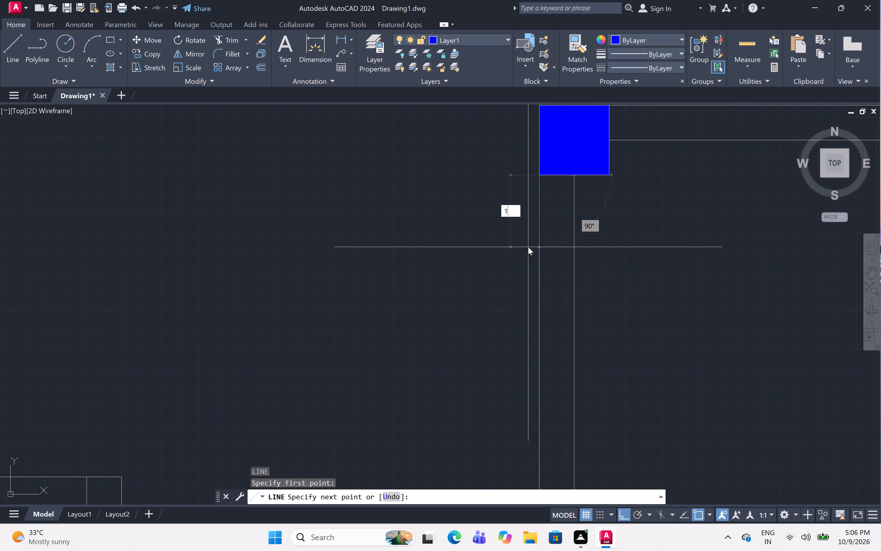
pyautogui.write('"')
pyautogui.press('space')
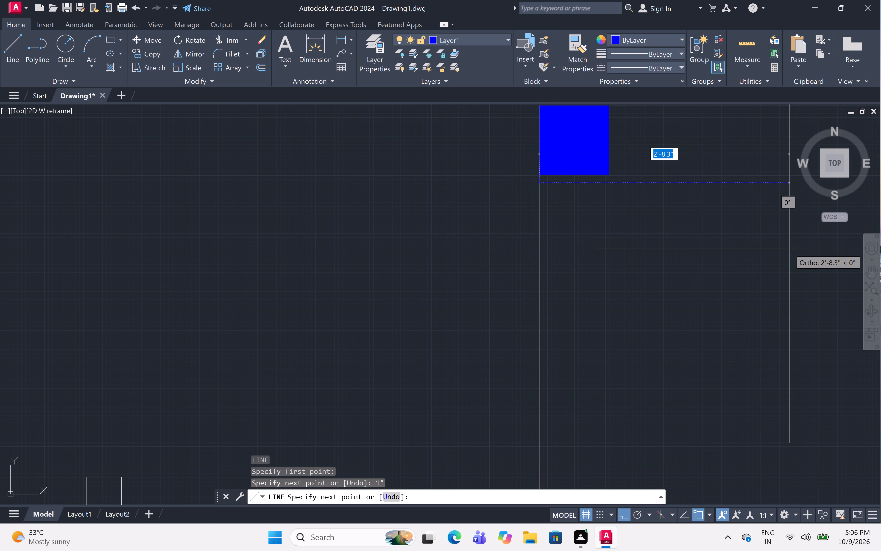
pyautogui.write('6"')
pyautogui.press('BackSpace')
pyautogui.press('BackSpace')
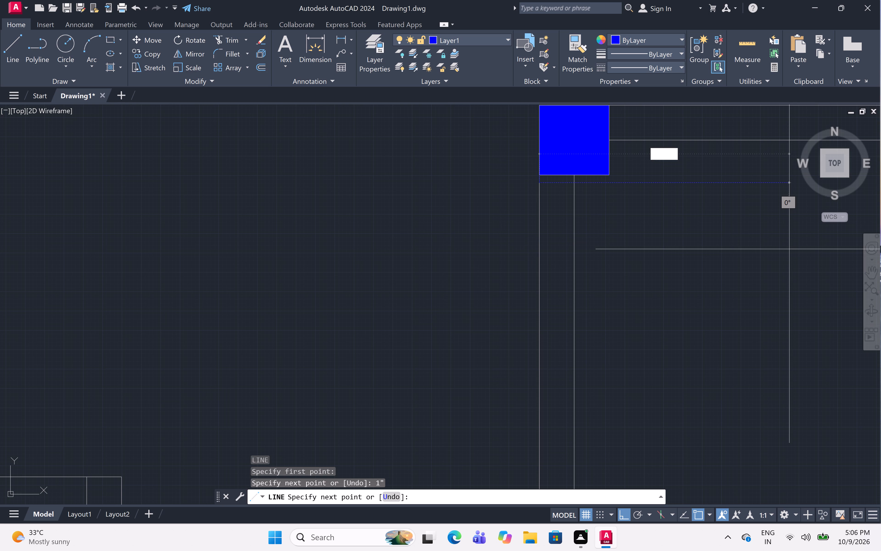
pyautogui.write("3'")
pyautogui.press('space')
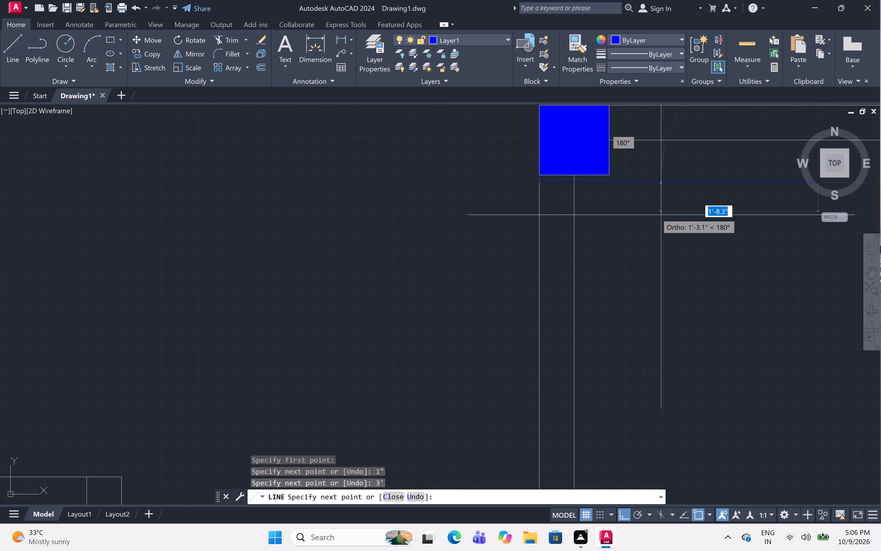
# Continue the door outline back to the partition's left face, 3' down along it, and across to its right face.
pyautogui.click(541, 186)
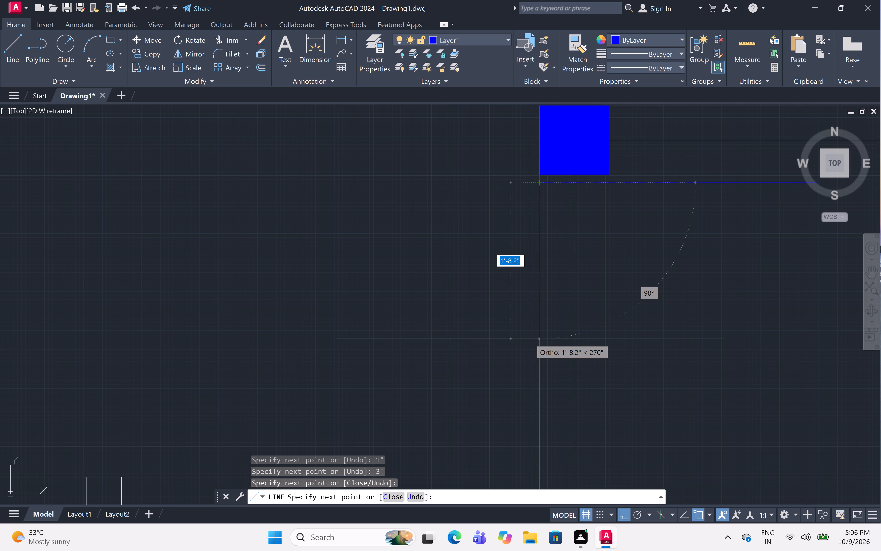
pyautogui.press('6')
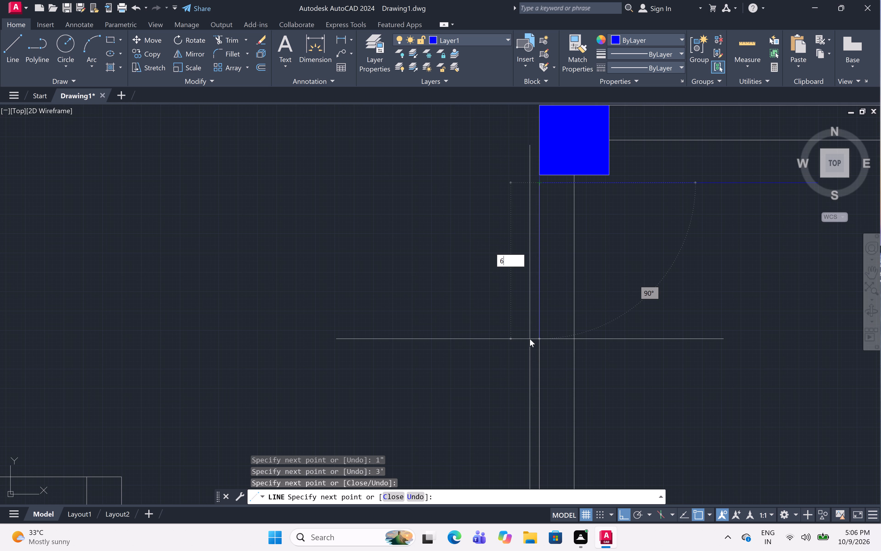
pyautogui.press('BackSpace')
pyautogui.write("3'")
pyautogui.press('space')
pyautogui.scroll(-2, 585, 332)
pyautogui.moveTo(585, 332); pyautogui.dragTo(584, 300, button='middle')
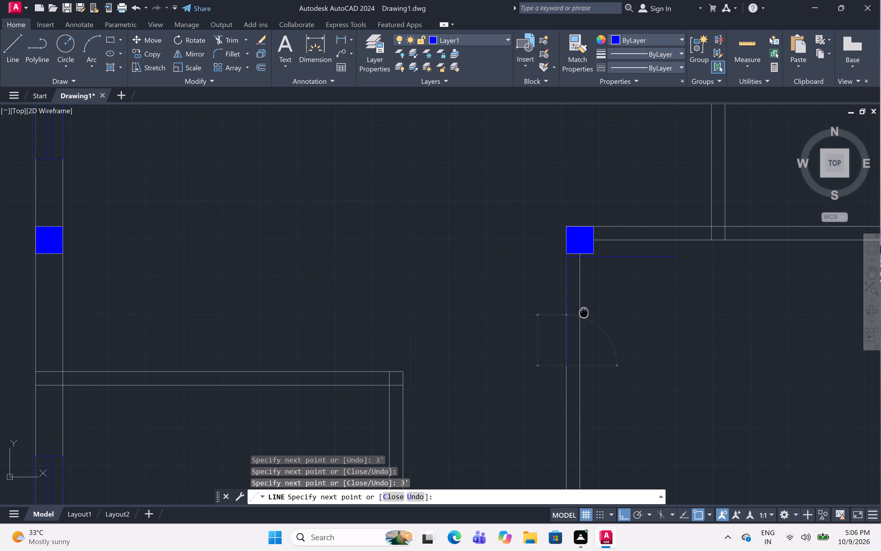
pyautogui.moveTo(584, 300); pyautogui.dragTo(580, 232, button='middle')
pyautogui.scroll(3, 575, 282)
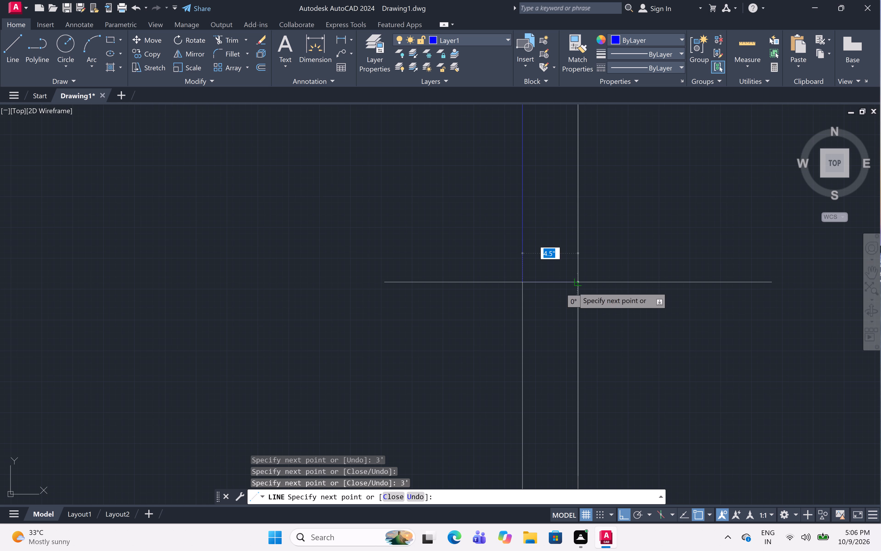
pyautogui.click(576, 279)
pyautogui.press('Escape')
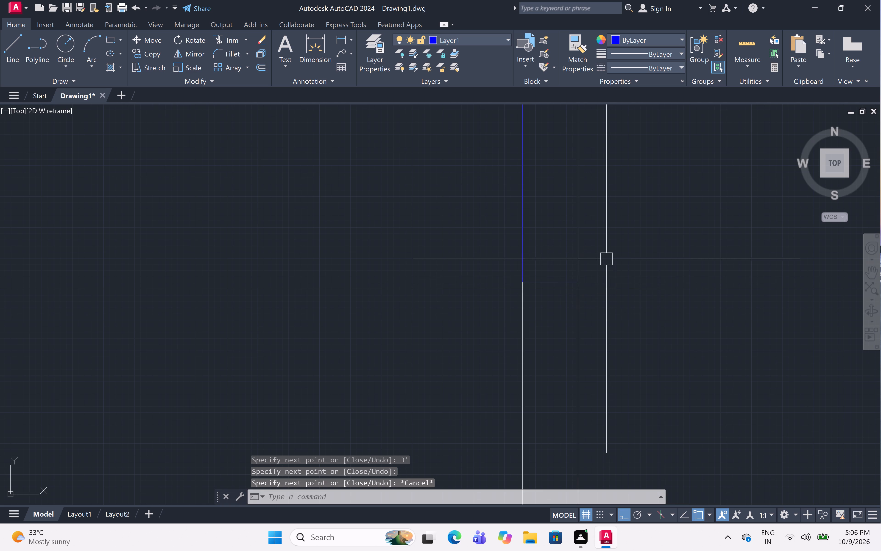
# From the bottom-right corner of the bottom wall's second column, draw lines 3" right, 2' up, and back down to the outer face.
pyautogui.scroll(-4, 606, 228)
pyautogui.moveTo(615, 260); pyautogui.dragTo(697, 302, button='middle')
pyautogui.middleClick(697, 302)
pyautogui.middleClick(697, 302)
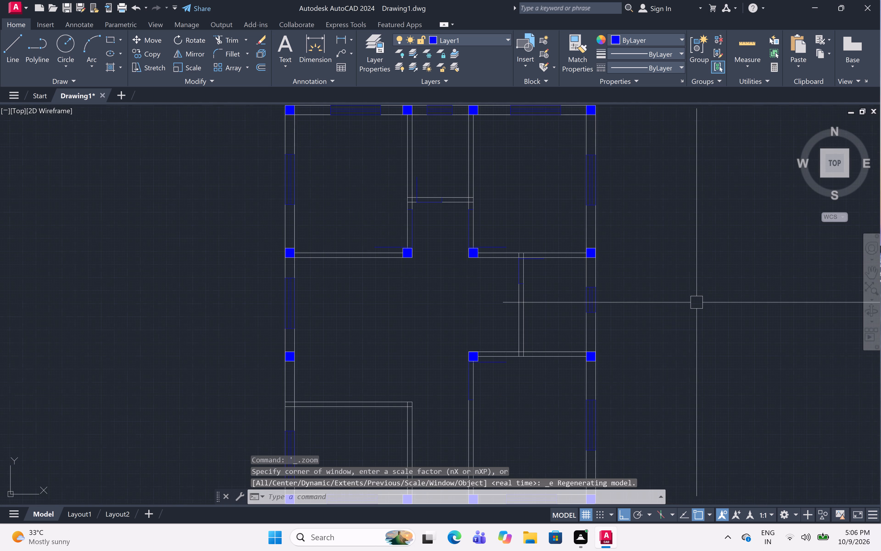
pyautogui.scroll(-2, 642, 253)
pyautogui.scroll(2, 583, 337)
pyautogui.moveTo(583, 336); pyautogui.dragTo(583, 337, button='middle')
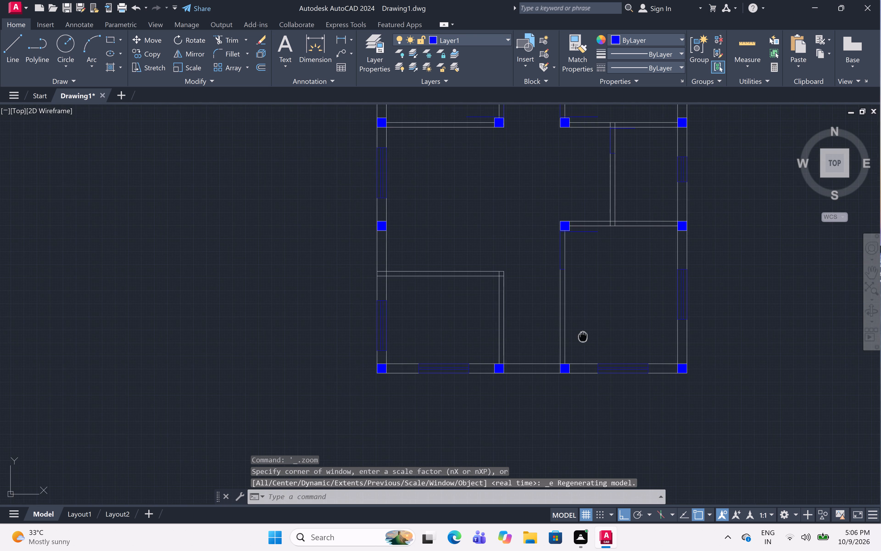
pyautogui.moveTo(583, 337); pyautogui.dragTo(622, 352, button='middle')
pyautogui.scroll(2, 623, 350)
pyautogui.moveTo(623, 349); pyautogui.dragTo(680, 391, button='middle')
pyautogui.scroll(-1, 711, 312)
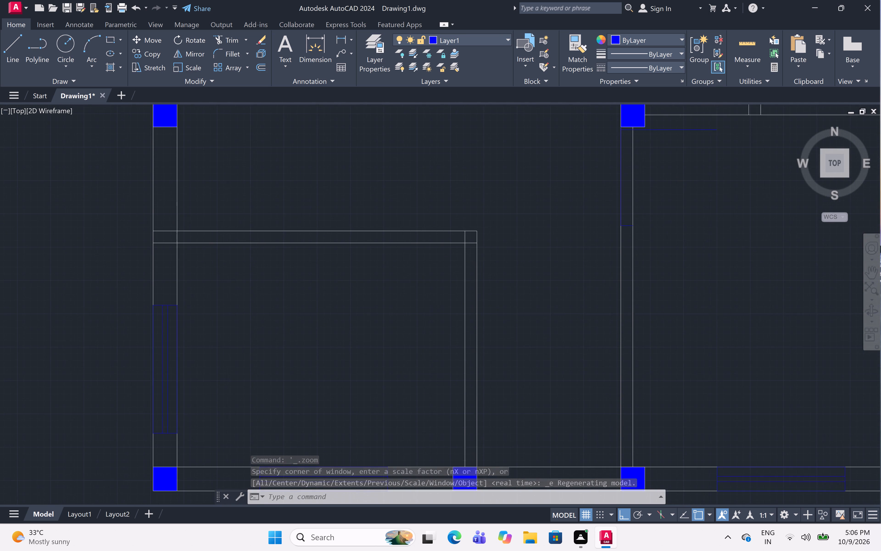
pyautogui.scroll(-1, 693, 322)
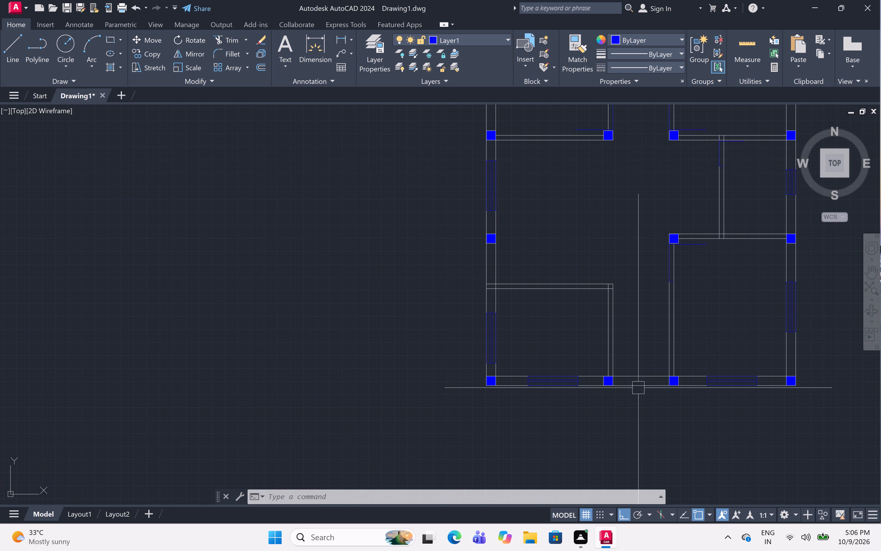
pyautogui.scroll(3, 662, 384)
pyautogui.press('l')
pyautogui.press('space')
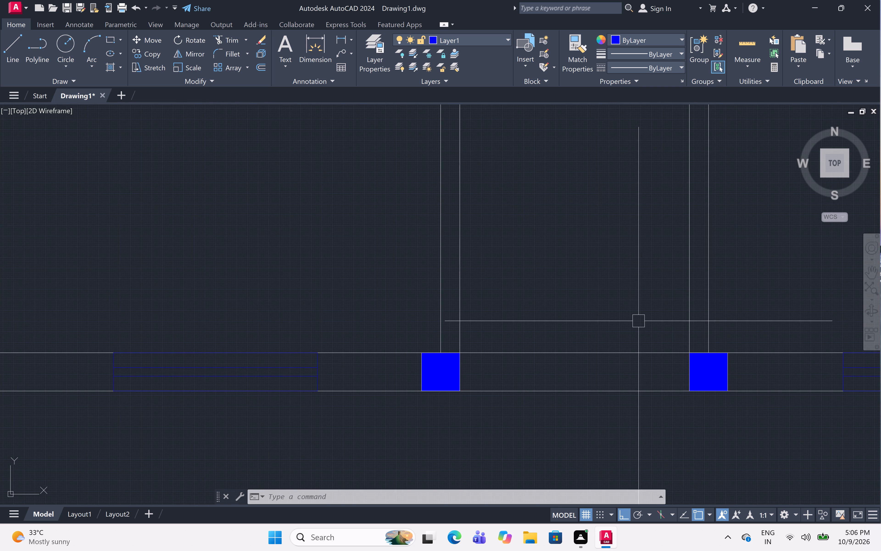
pyautogui.click(457, 389)
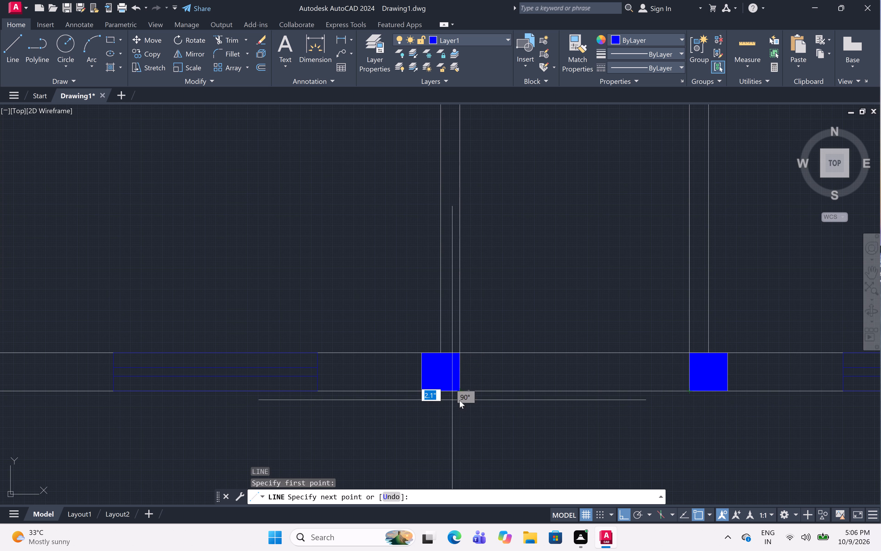
pyautogui.press('3')
pyautogui.write('"')
pyautogui.press('space')
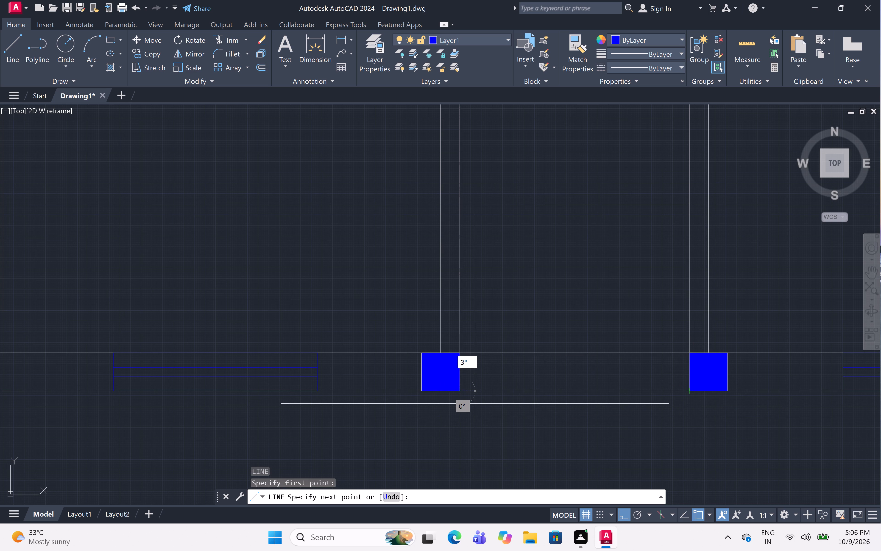
pyautogui.press('2')
pyautogui.press("'")
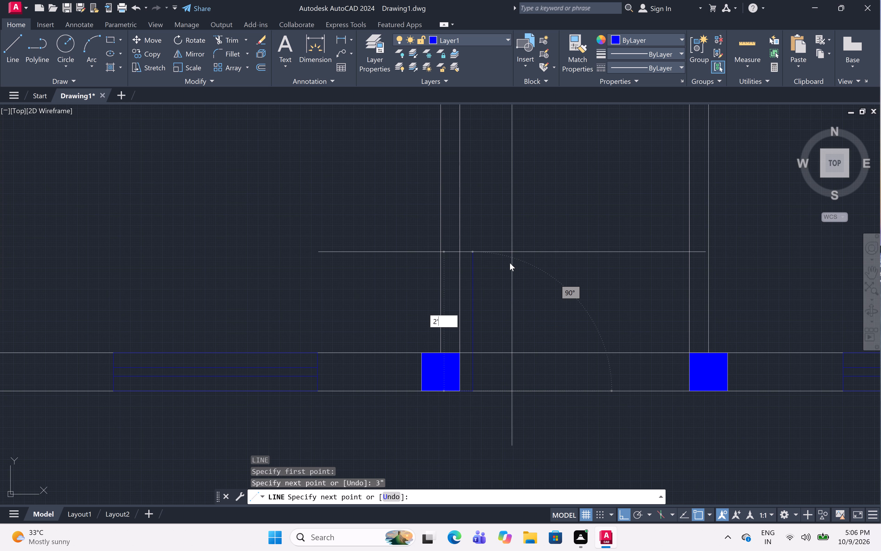
pyautogui.press('space')
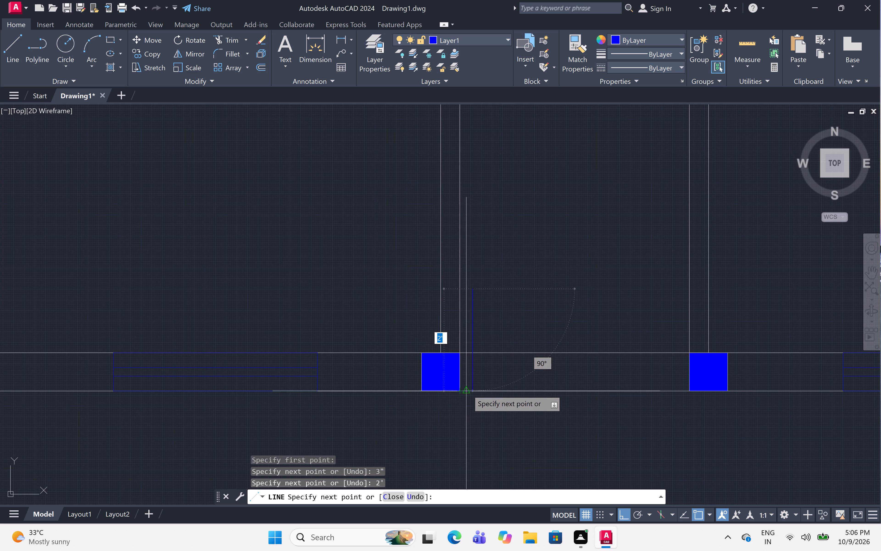
pyautogui.scroll(4, 473, 392)
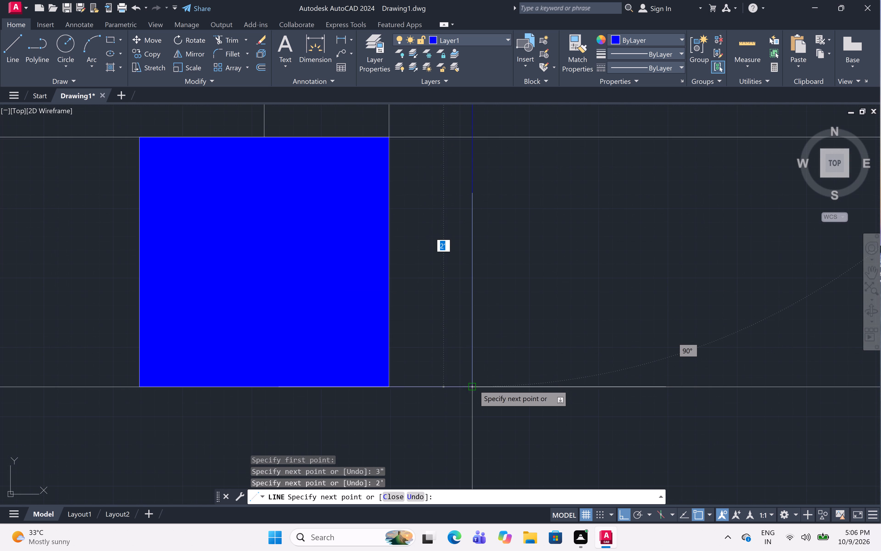
pyautogui.click(473, 388)
# Continue the entrance outline 4' right along the bottom wall's outer face, 2' up, and back down to that face.
pyautogui.scroll(-6, 530, 384)
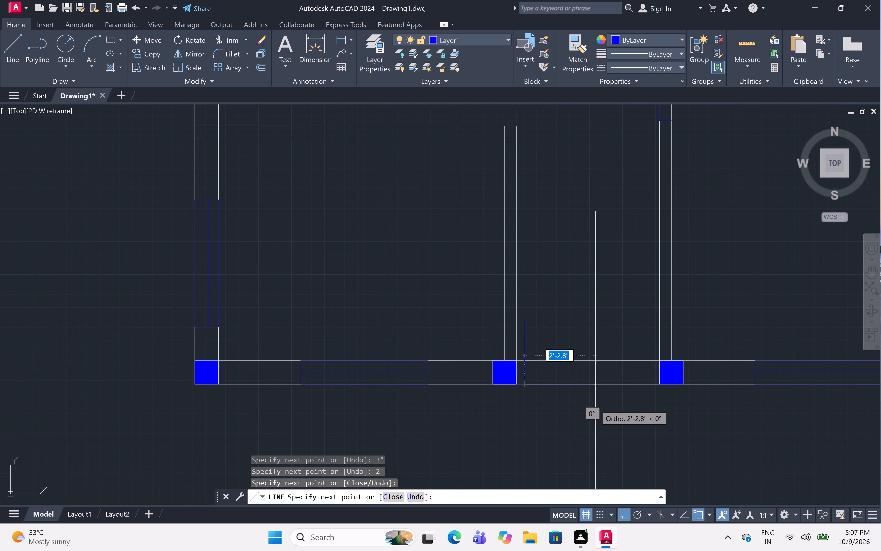
pyautogui.press('4')
pyautogui.press("'")
pyautogui.press('space')
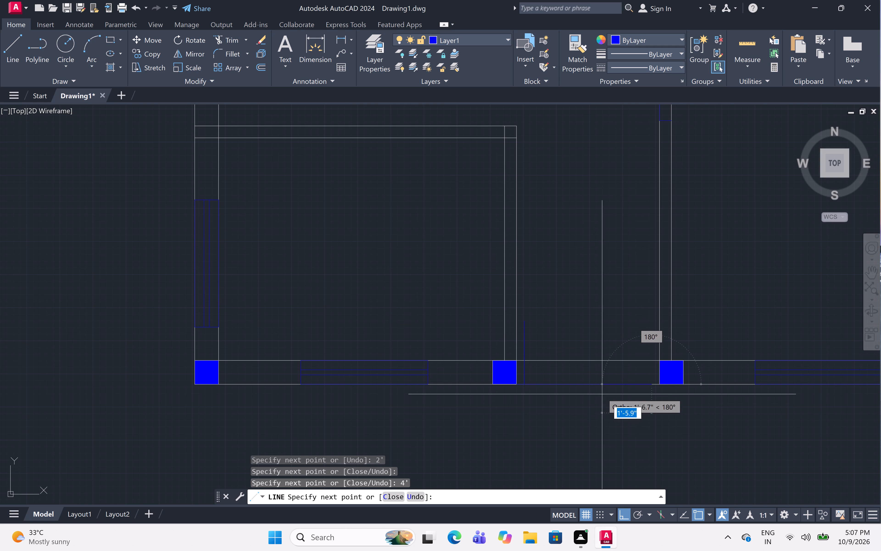
pyautogui.press('2')
pyautogui.press("'")
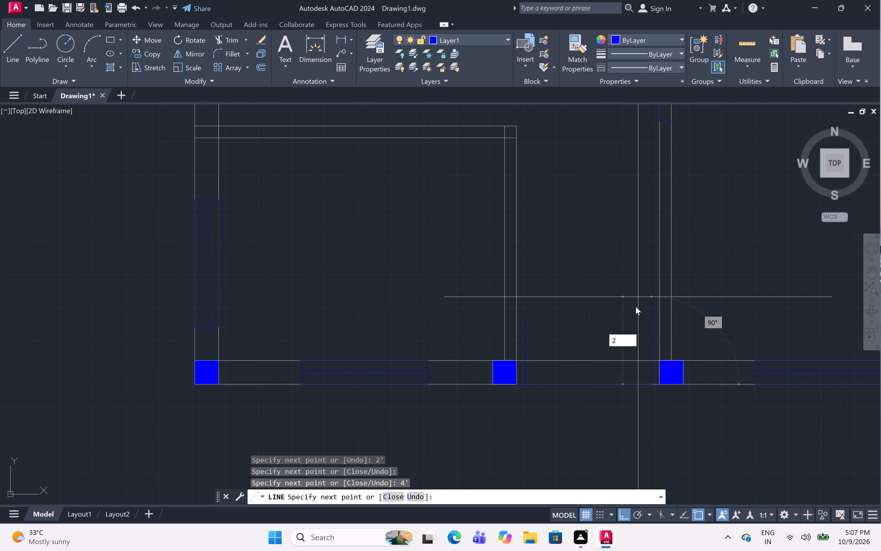
pyautogui.press('space')
pyautogui.scroll(4, 647, 400)
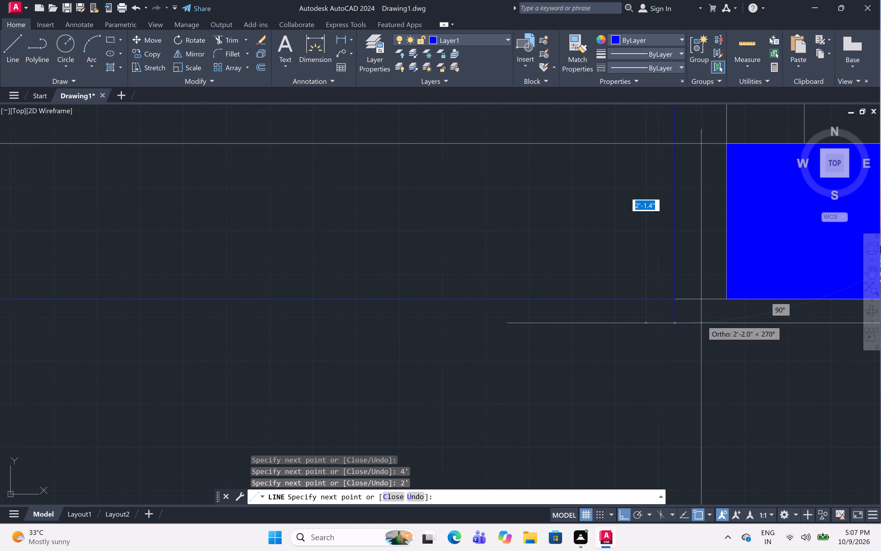
pyautogui.click(676, 299)
# Finish the entrance outline by going back to the 4' line's midpoint and straight up to the wall's inner face.
pyautogui.scroll(-3, 405, 304)
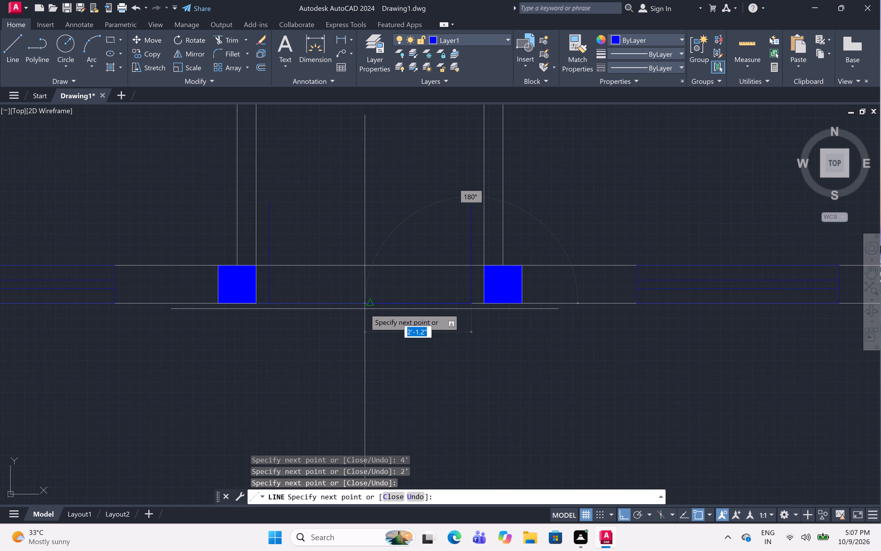
pyautogui.click(368, 305)
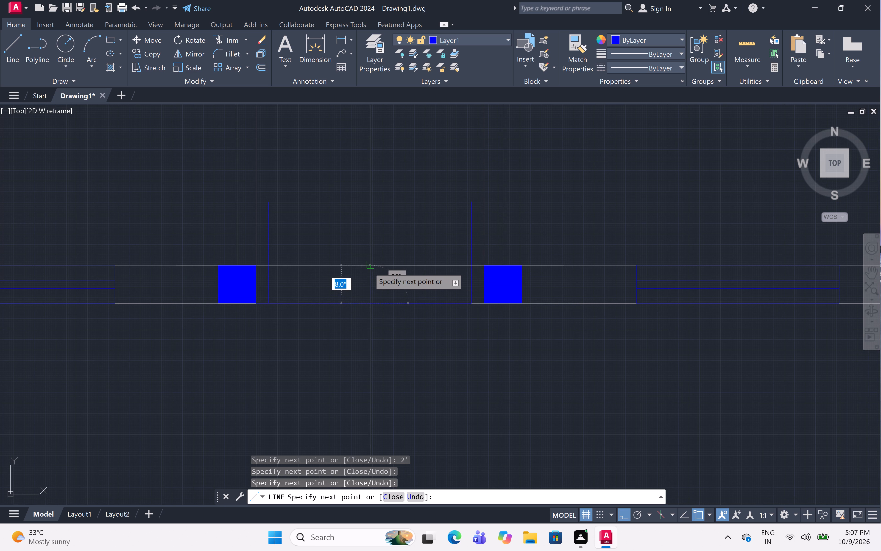
pyautogui.click(370, 264)
pyautogui.press('Escape')
# Start a door outline where the lower-left room's top wall meets its right partition's outer face, drawing lines 1" down and 3' left.
pyautogui.scroll(-1, 403, 239)
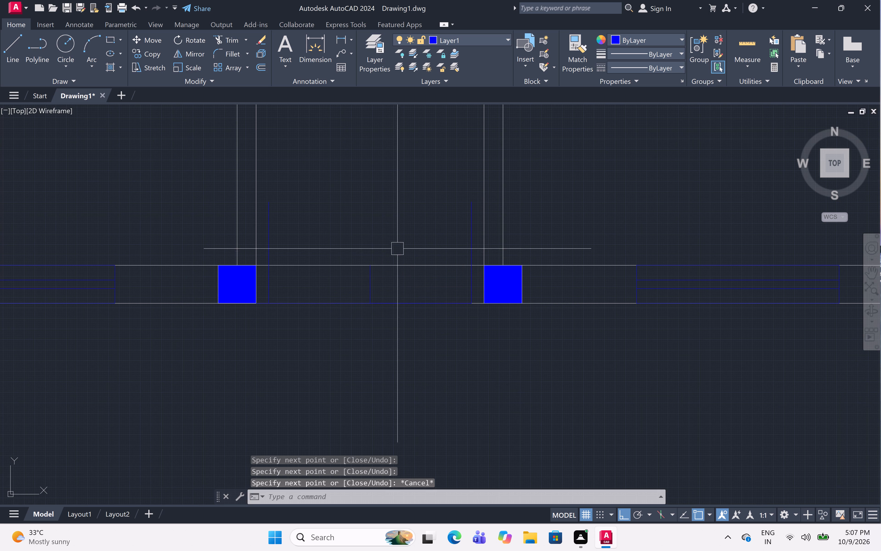
pyautogui.scroll(-2, 402, 239)
pyautogui.moveTo(432, 303); pyautogui.dragTo(448, 354, button='middle')
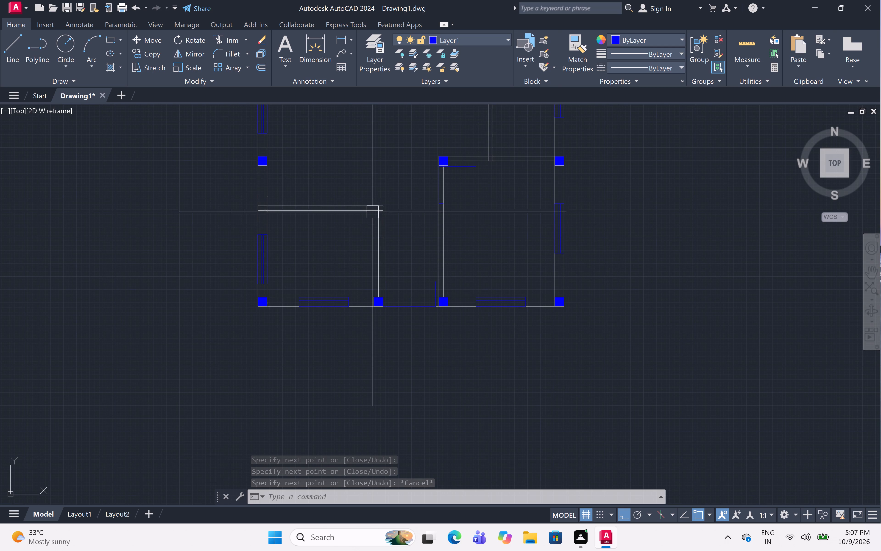
pyautogui.scroll(4, 384, 220)
pyautogui.write('l')
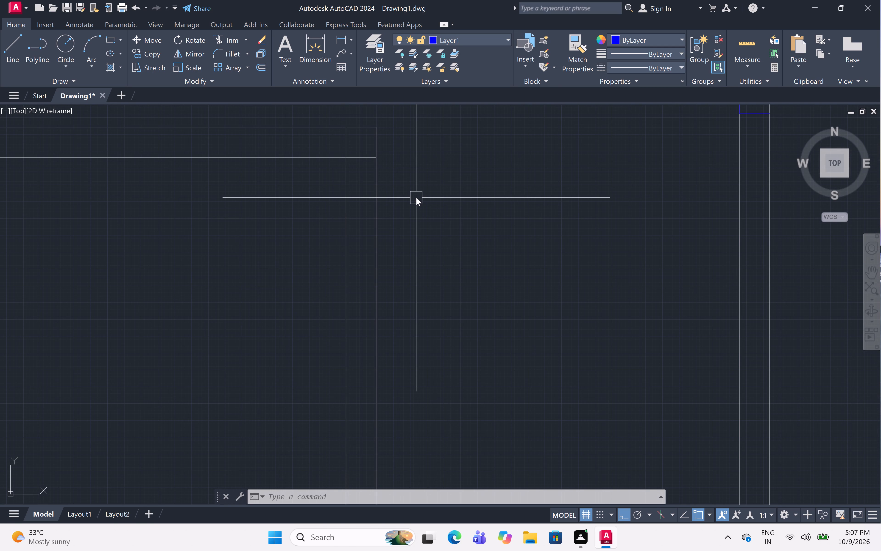
pyautogui.press('space')
pyautogui.click(376, 159)
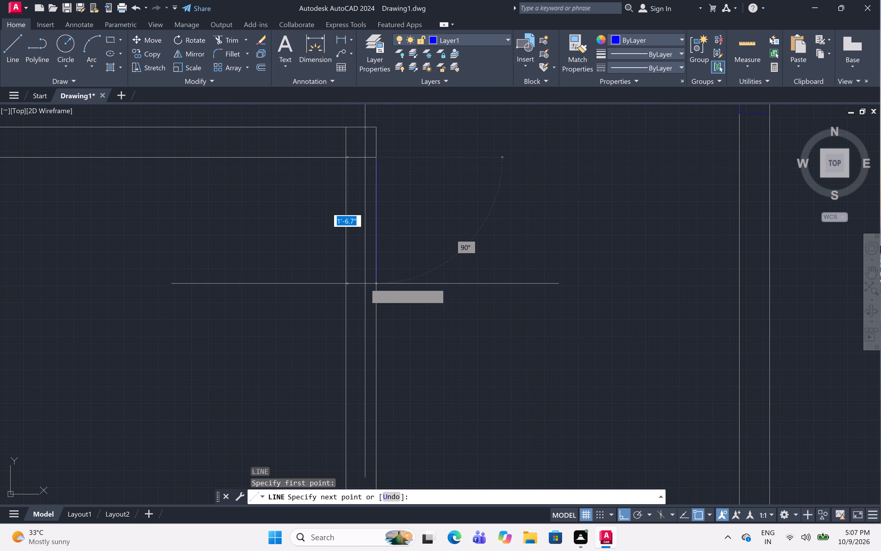
pyautogui.press('1')
pyautogui.hotkey('shift', '"')
pyautogui.press('space')
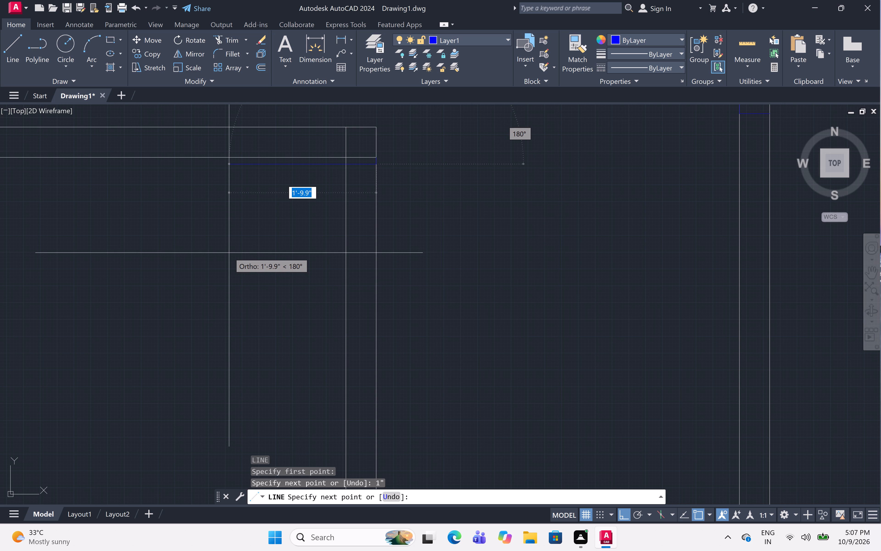
pyautogui.press('3')
pyautogui.press("'")
pyautogui.press('space')
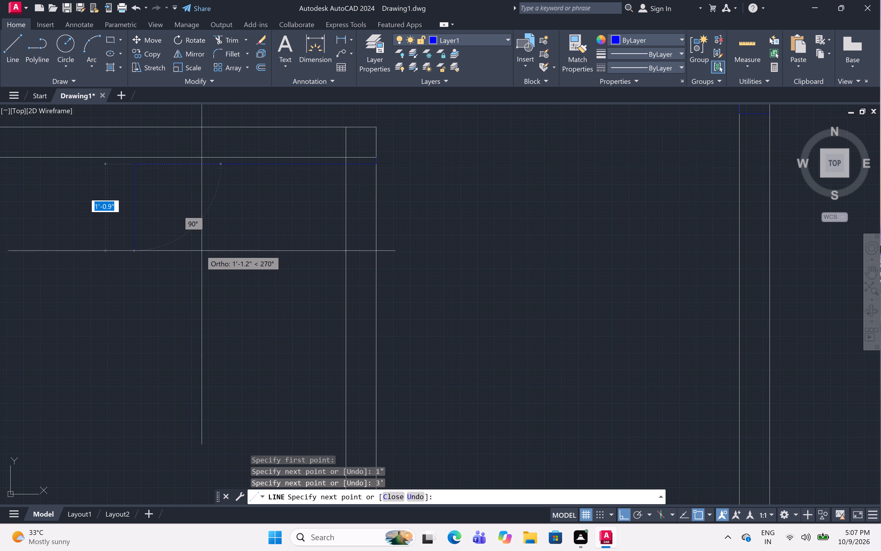
# Continue the door outline back to the partition's right face, 3' down along it, and across to its left face.
pyautogui.click(379, 166)
pyautogui.write("3'")
pyautogui.press('space')
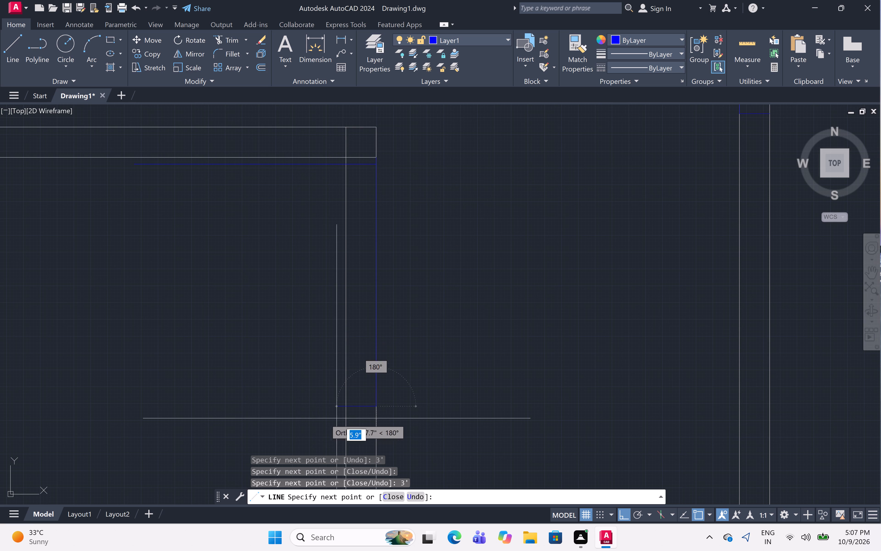
pyautogui.click(347, 404)
pyautogui.press('Escape')
# Draw a Start, End, Direction arc for the upper-left room's door, from the 3' leaf's free end to the opening's upper end.
pyautogui.scroll(-4, 493, 260)
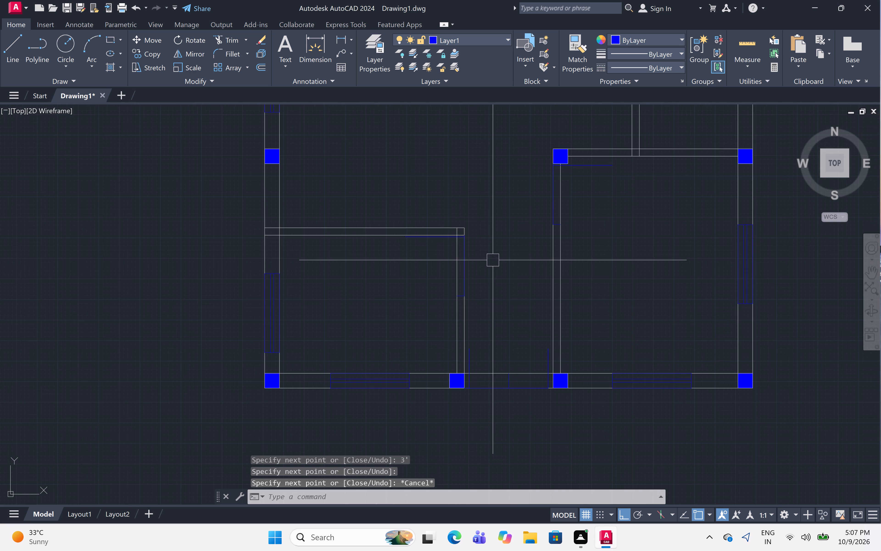
pyautogui.moveTo(493, 260); pyautogui.dragTo(490, 293, button='middle')
pyautogui.scroll(-2, 492, 281)
pyautogui.moveTo(493, 284); pyautogui.dragTo(497, 343, button='middle')
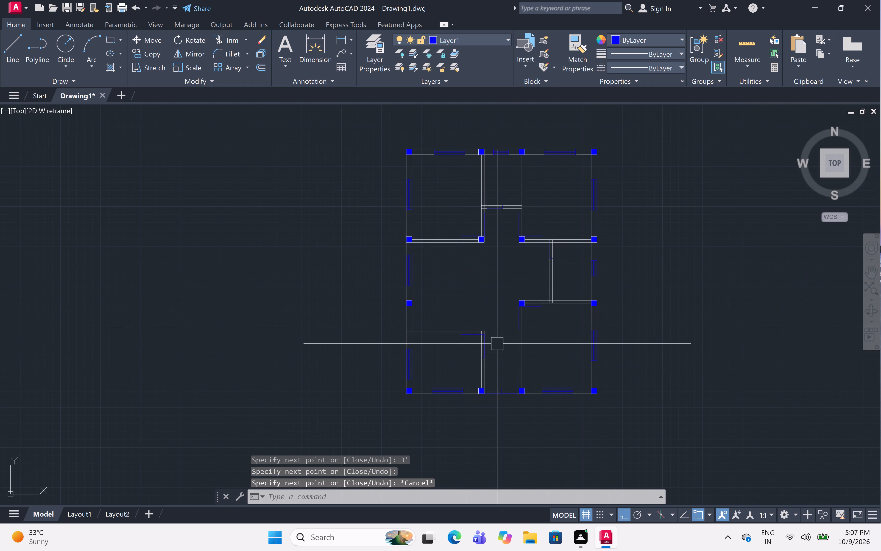
pyautogui.click(94, 42)
pyautogui.click(97, 68)
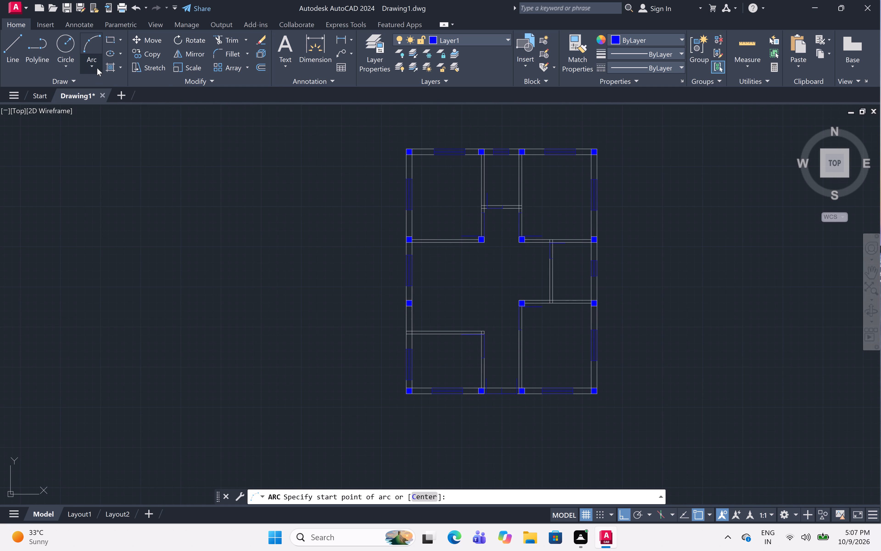
pyautogui.click(108, 207)
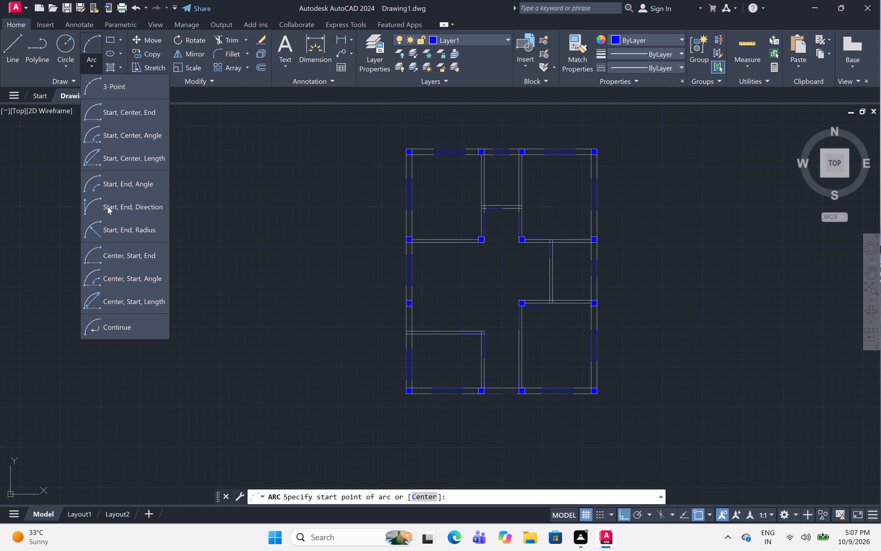
pyautogui.scroll(2, 484, 217)
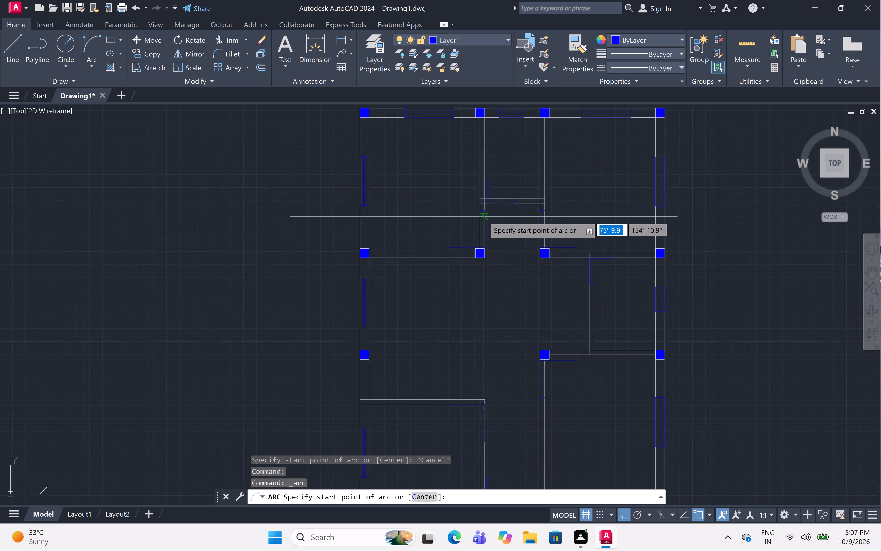
pyautogui.scroll(2, 484, 217)
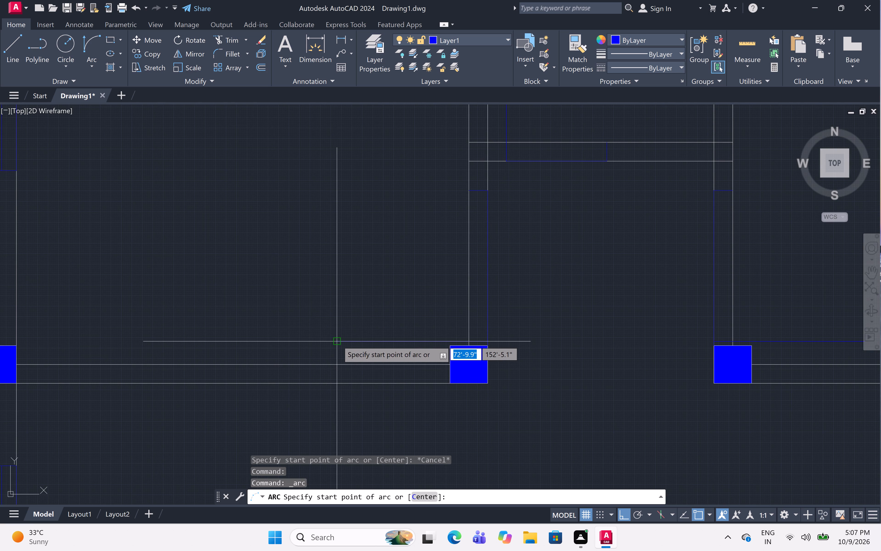
pyautogui.click(337, 341)
pyautogui.click(467, 192)
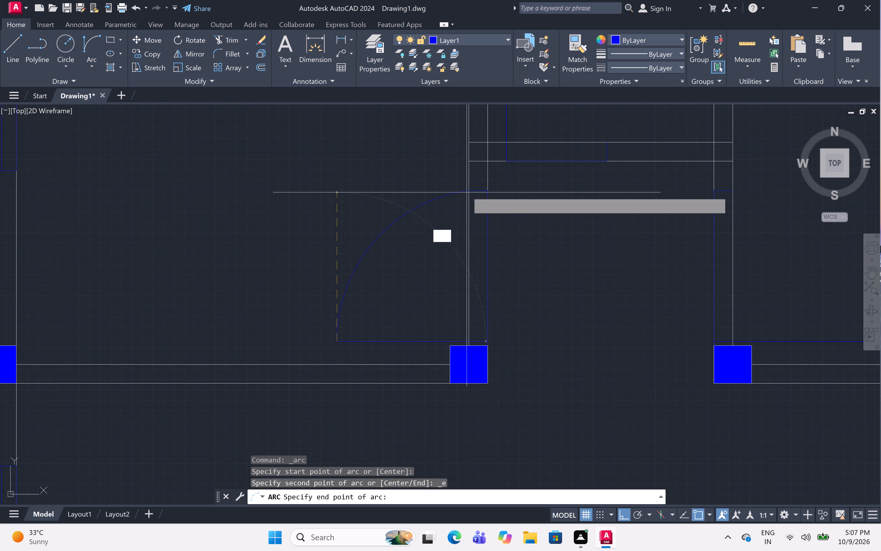
pyautogui.click(272, 163)
# Draw a Start, End, Direction arc for the small top-middle room's door, from the 2' leaf's upper end to the opening's far end.
pyautogui.scroll(-2, 273, 163)
pyautogui.moveTo(277, 167); pyautogui.dragTo(300, 275, button='middle')
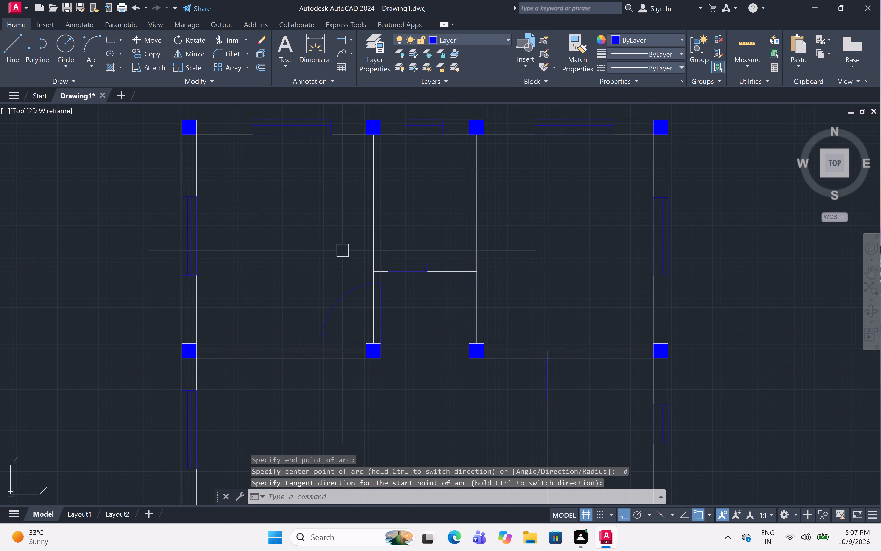
pyautogui.scroll(2, 399, 234)
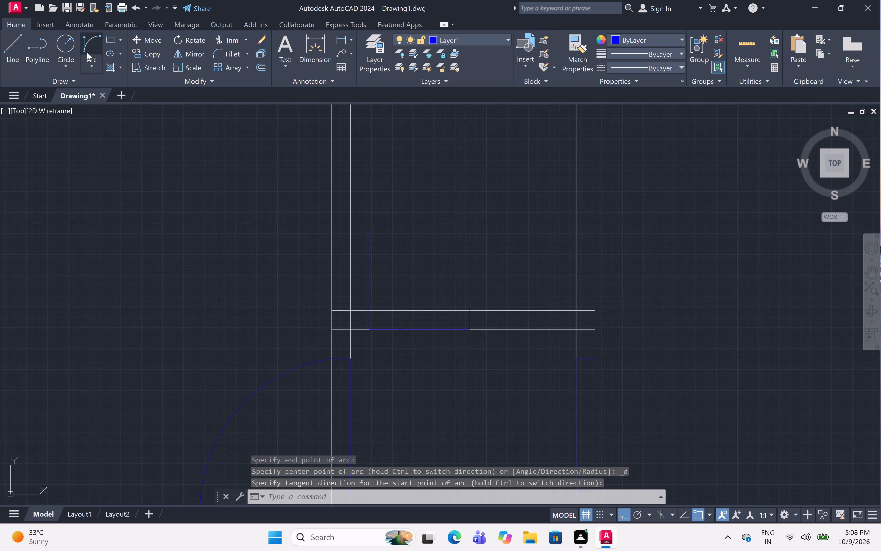
pyautogui.click(92, 48)
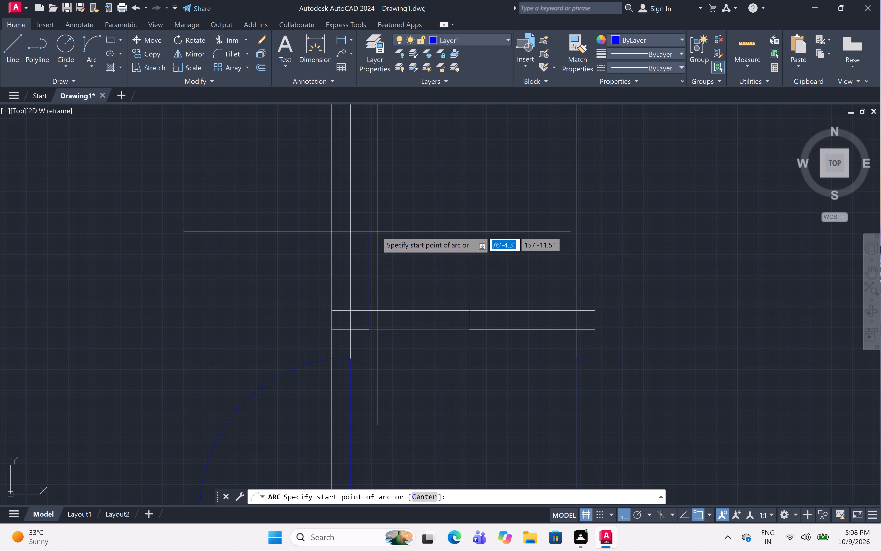
pyautogui.click(371, 229)
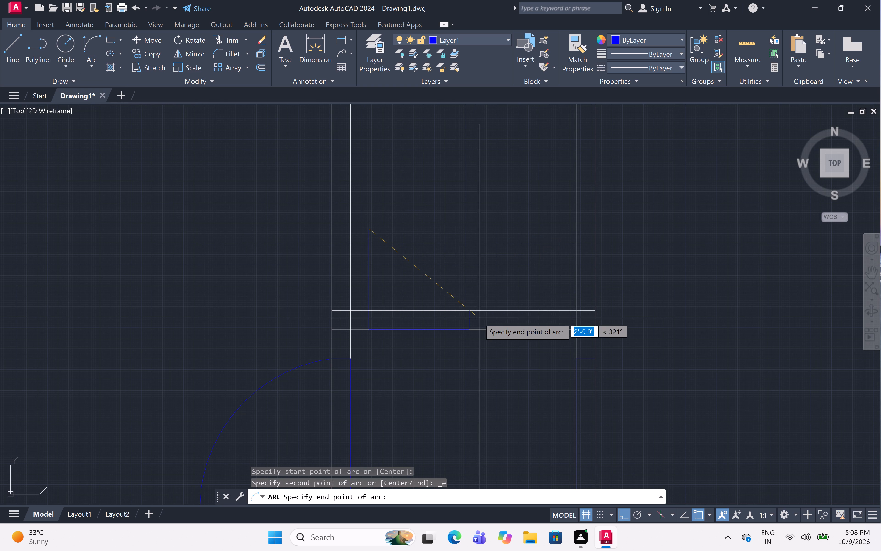
pyautogui.click(471, 312)
pyautogui.click(506, 266)
pyautogui.scroll(-3, 471, 182)
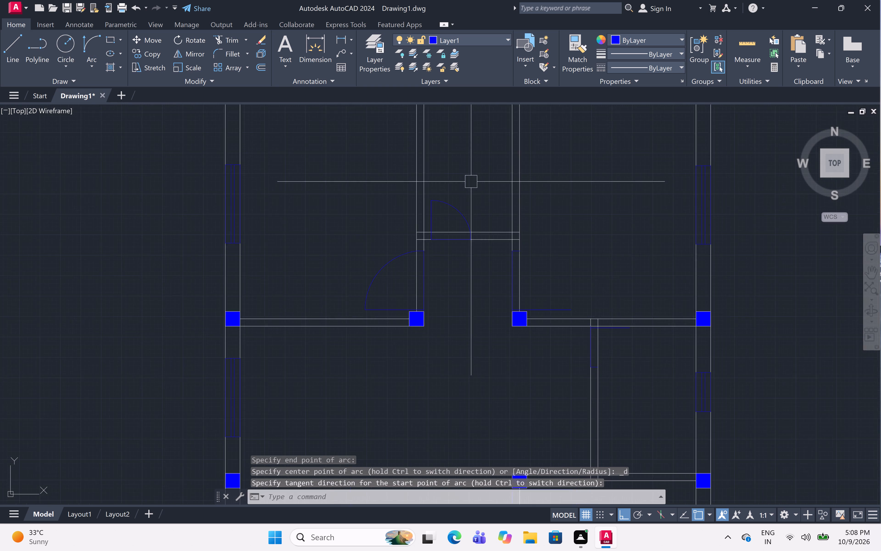
# Draw a Start, End, Direction arc for the upper-right room's door, from the 3' leaf's free end to the opening's upper end.
pyautogui.scroll(4, 532, 242)
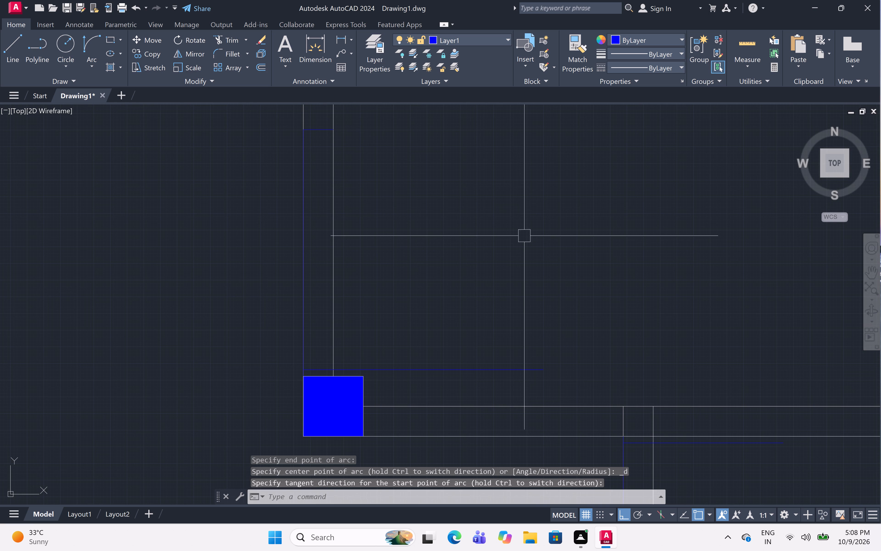
pyautogui.click(89, 42)
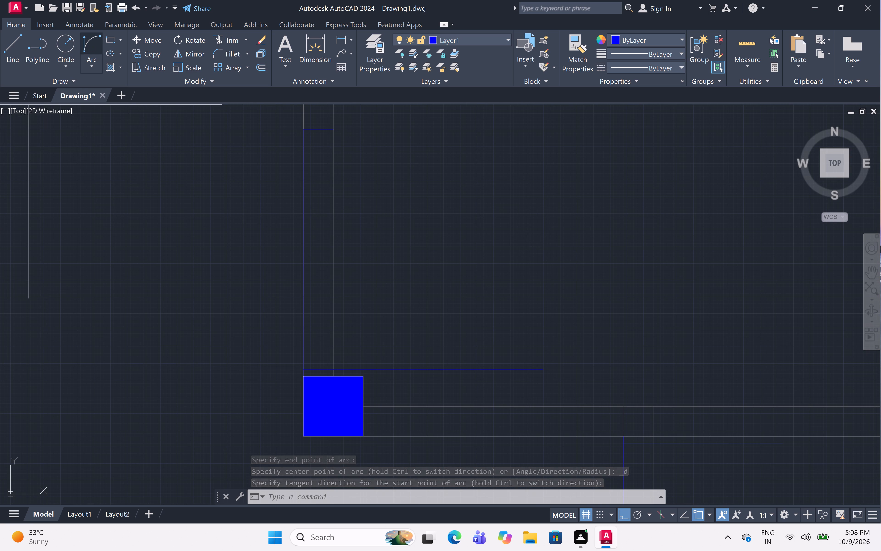
pyautogui.scroll(-2, 359, 216)
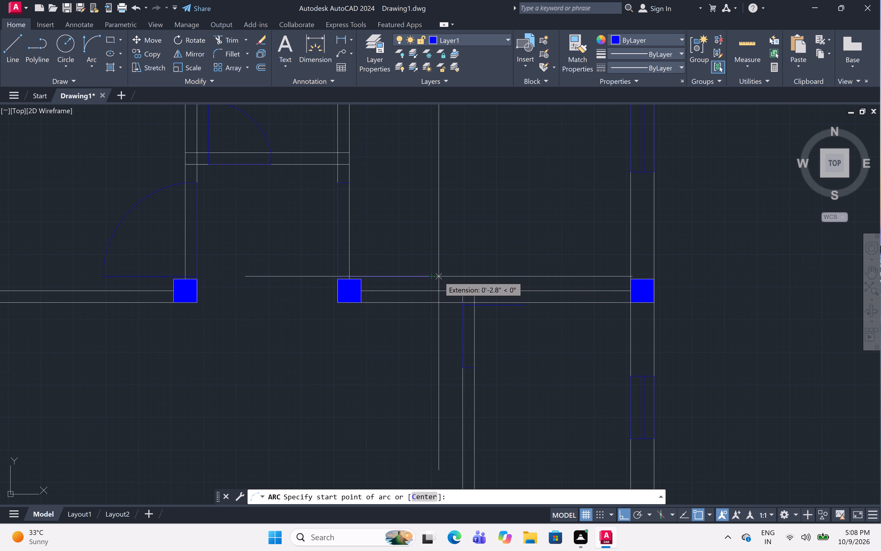
pyautogui.click(431, 275)
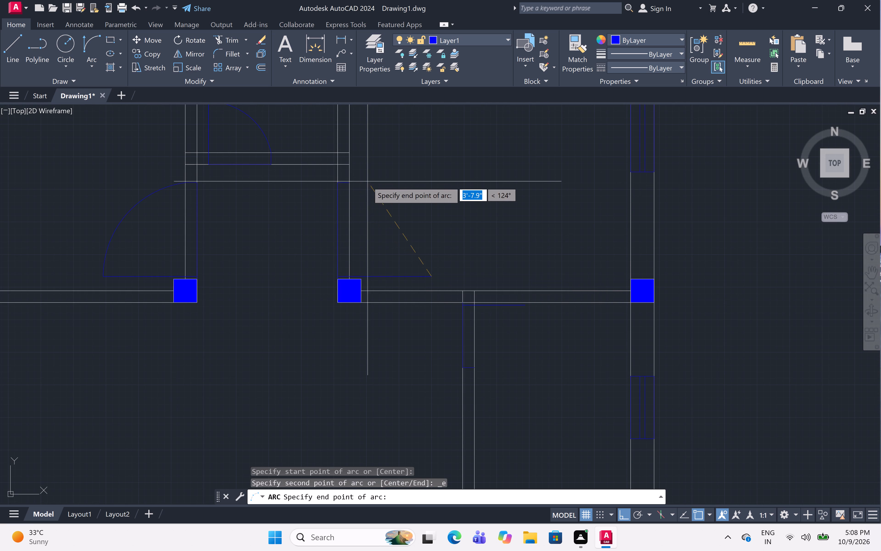
pyautogui.click(351, 183)
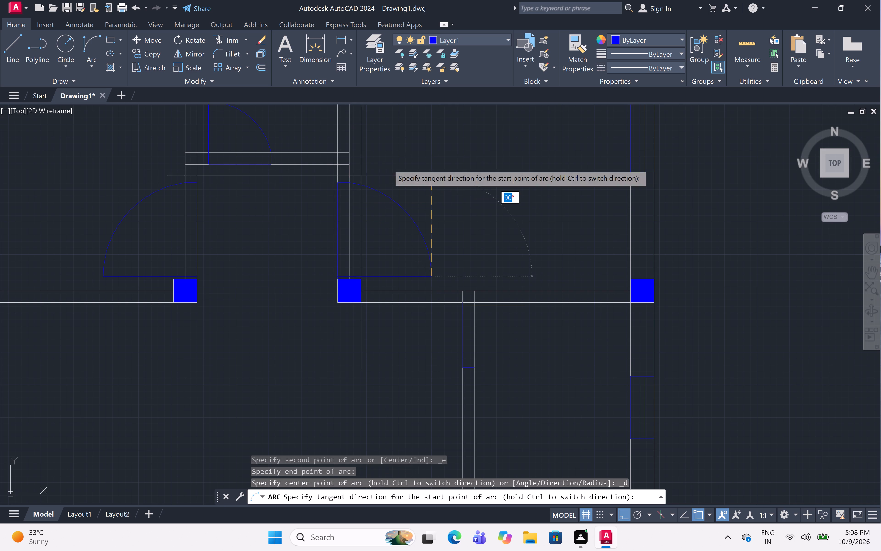
pyautogui.click(411, 158)
# Draw a Start, End, Direction arc for the small middle-right room's door, from the 2' leaf's free end to the opening's lower end.
pyautogui.scroll(-2, 411, 159)
pyautogui.scroll(2, 450, 235)
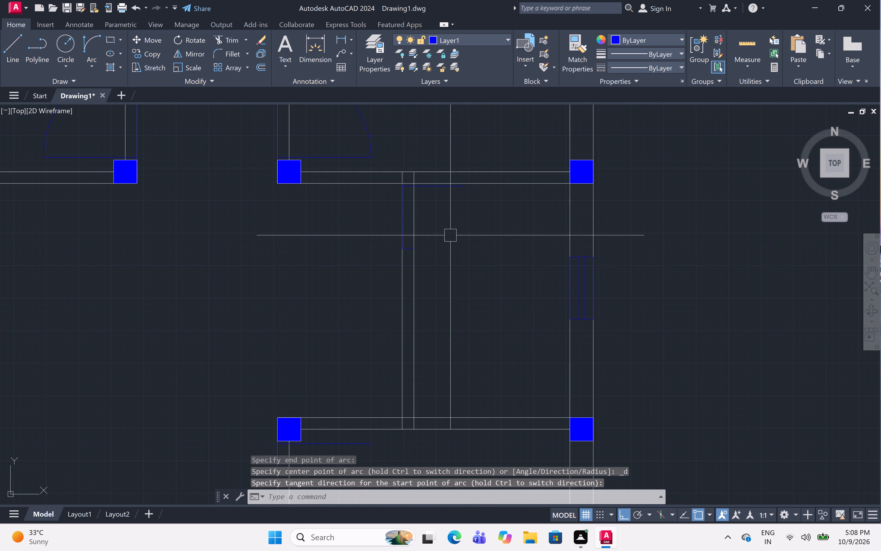
pyautogui.click(96, 45)
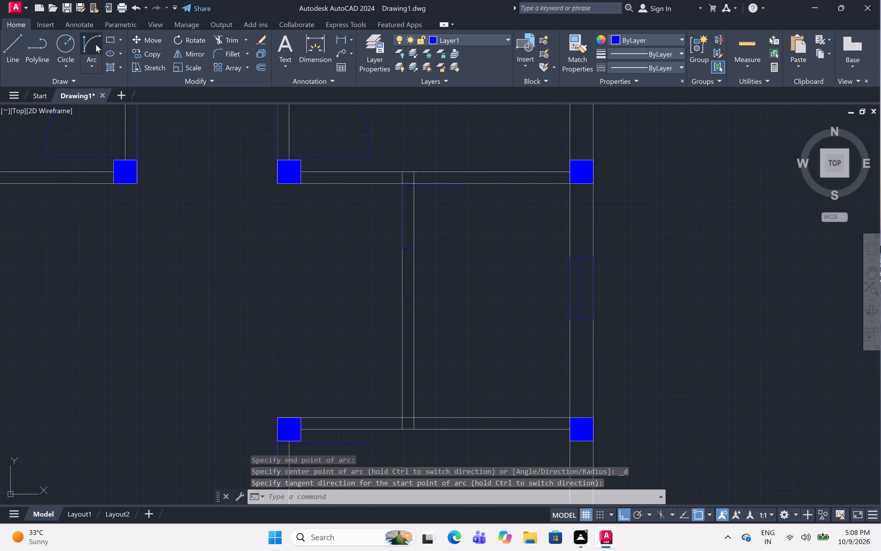
pyautogui.scroll(3, 447, 167)
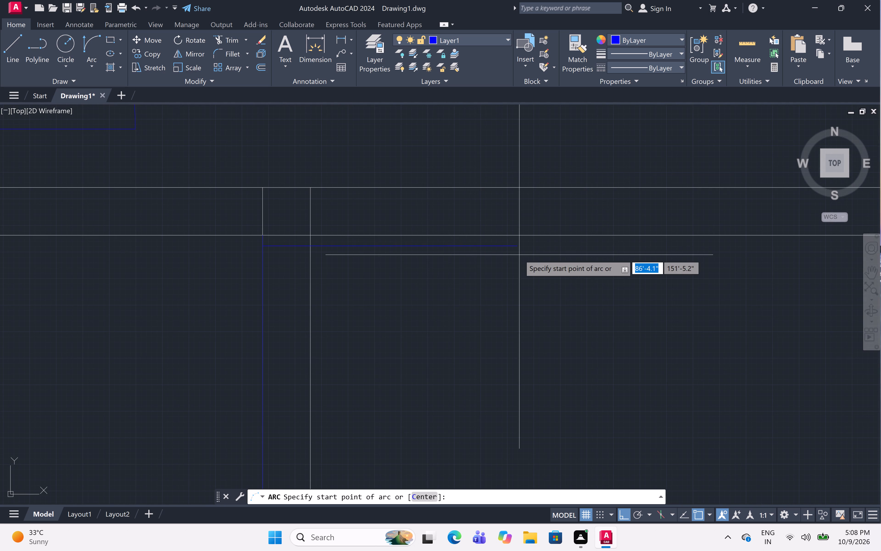
pyautogui.scroll(-1, 519, 255)
pyautogui.click(517, 249)
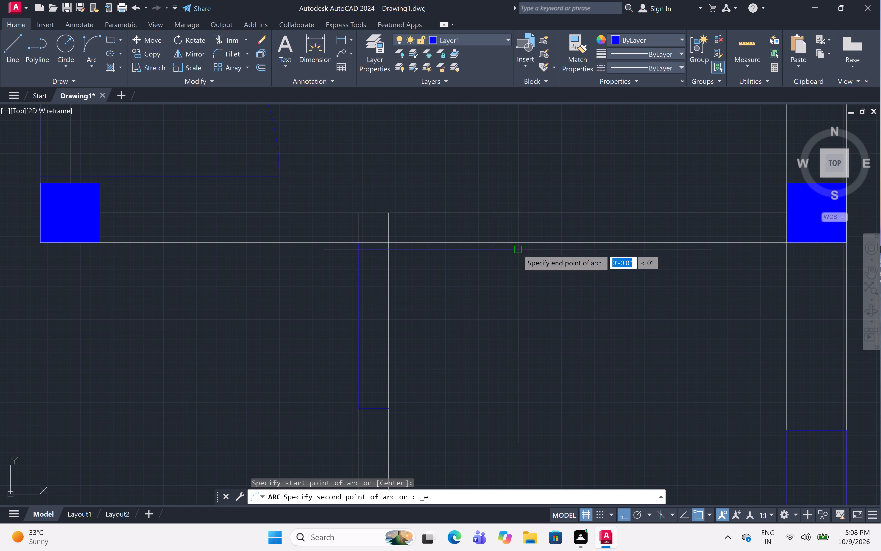
pyautogui.click(392, 407)
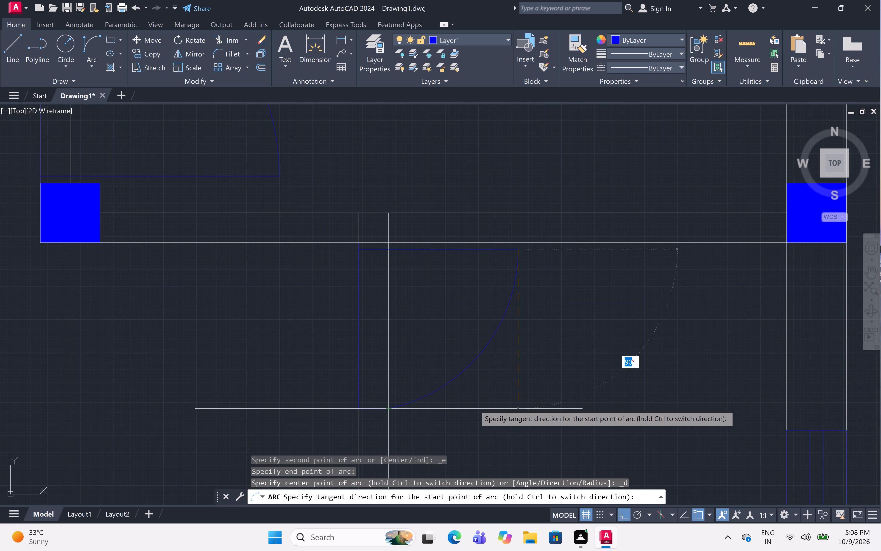
pyautogui.click(563, 405)
# Draw a Start, End, Direction arc for the lower-right room's door, from the 3' leaf's free end to the opening's lower end.
pyautogui.scroll(-4, 512, 205)
pyautogui.scroll(1, 452, 359)
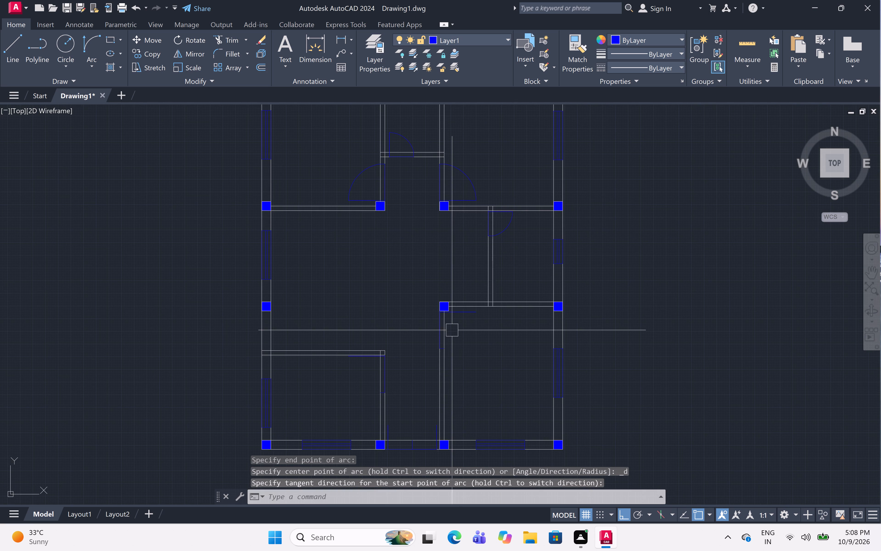
pyautogui.scroll(2, 452, 359)
pyautogui.click(95, 45)
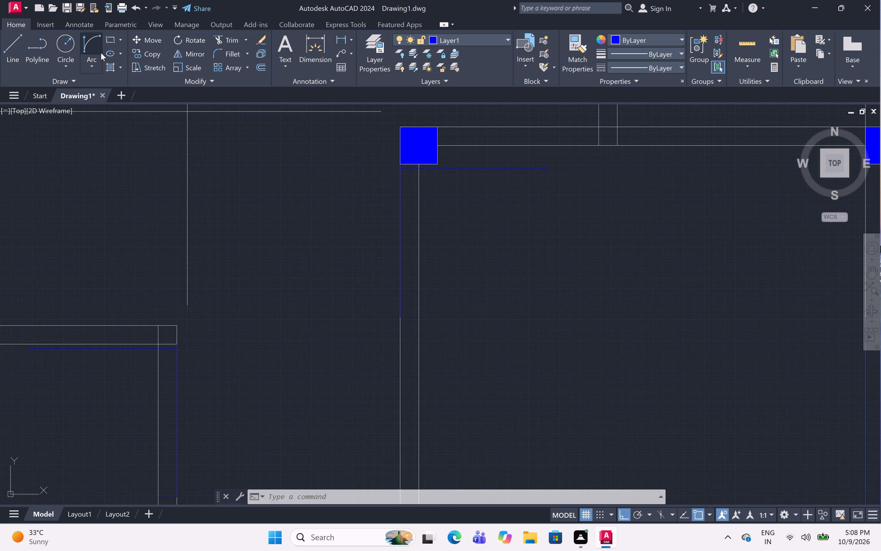
pyautogui.click(549, 170)
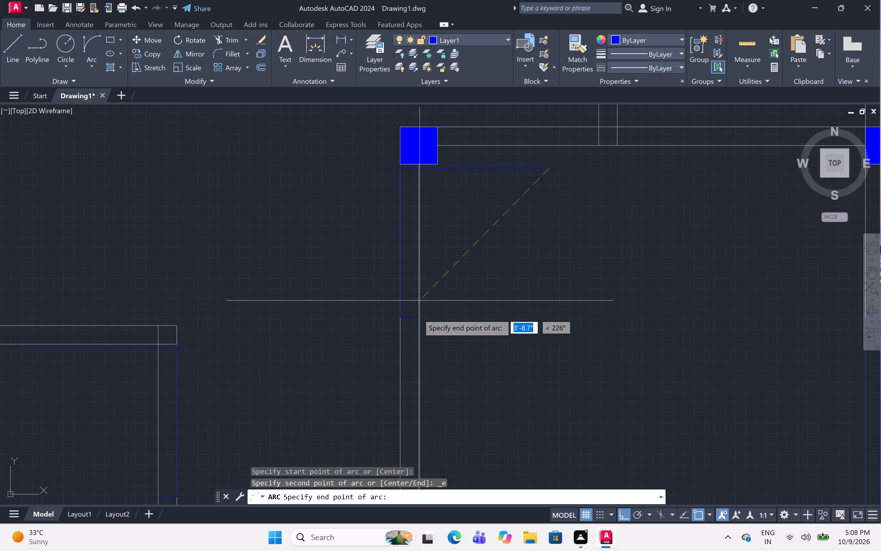
pyautogui.click(418, 314)
pyautogui.click(571, 345)
# Draw a Start, End, Direction arc for the lower-left room's door, from the 3' leaf's free end to the opening's lower end.
pyautogui.scroll(-3, 584, 256)
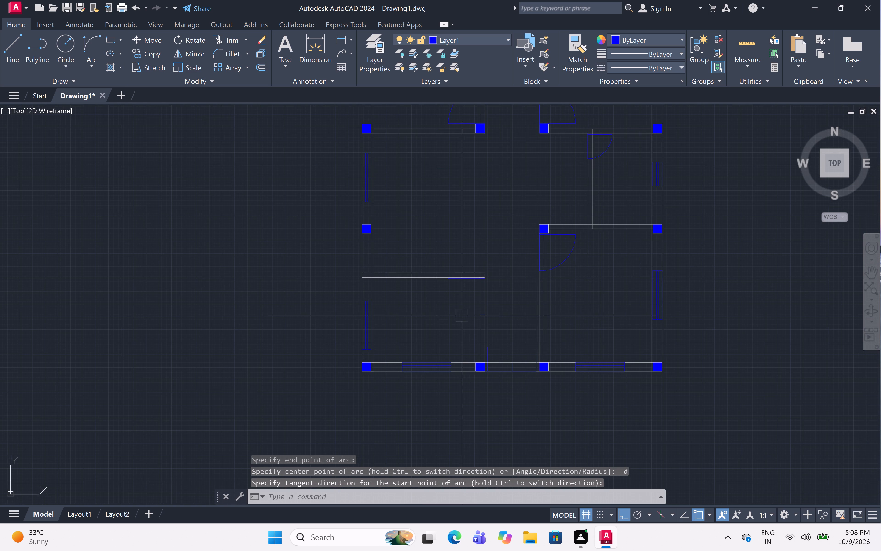
pyautogui.scroll(3, 461, 317)
pyautogui.click(89, 41)
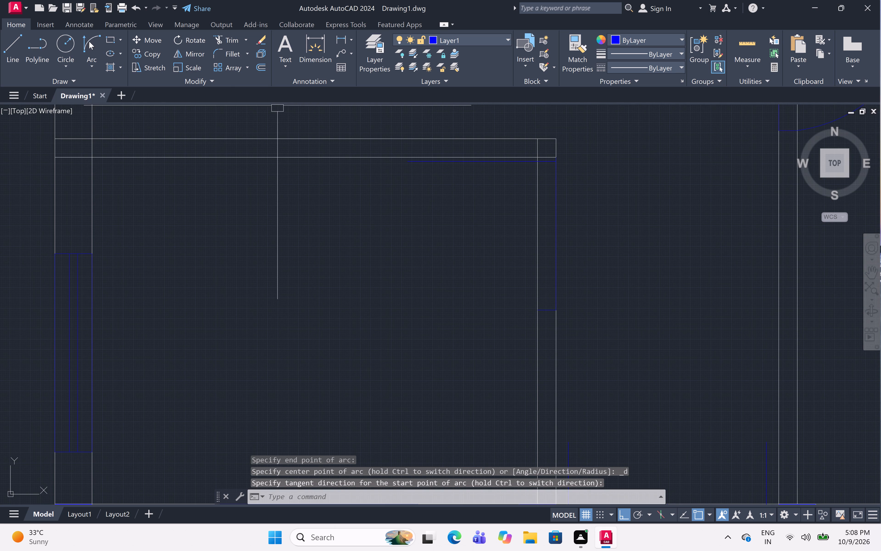
pyautogui.click(406, 163)
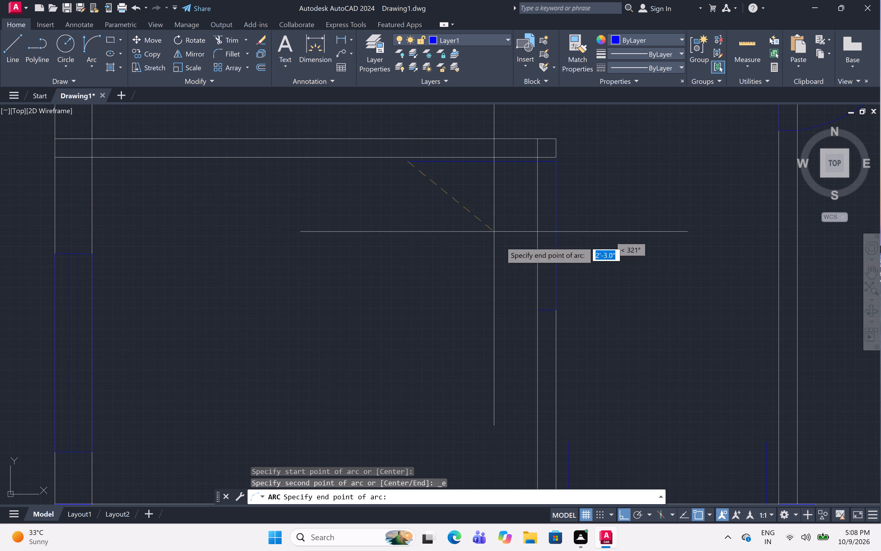
pyautogui.click(535, 311)
pyautogui.click(430, 380)
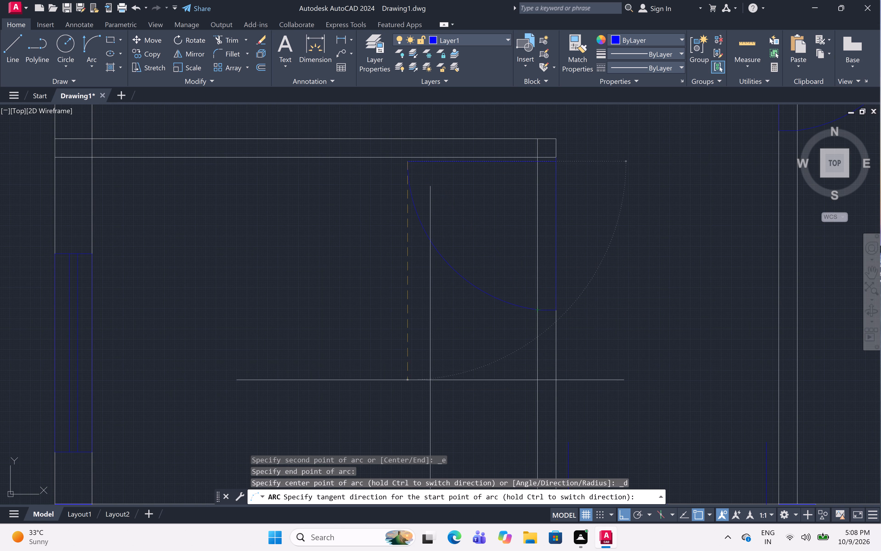
# Draw Start, End, Direction arcs for both double-entrance leaves, from each leaf's upper end to the opening's centre line at the wall's inner face.
pyautogui.scroll(-3, 453, 258)
pyautogui.scroll(5, 512, 310)
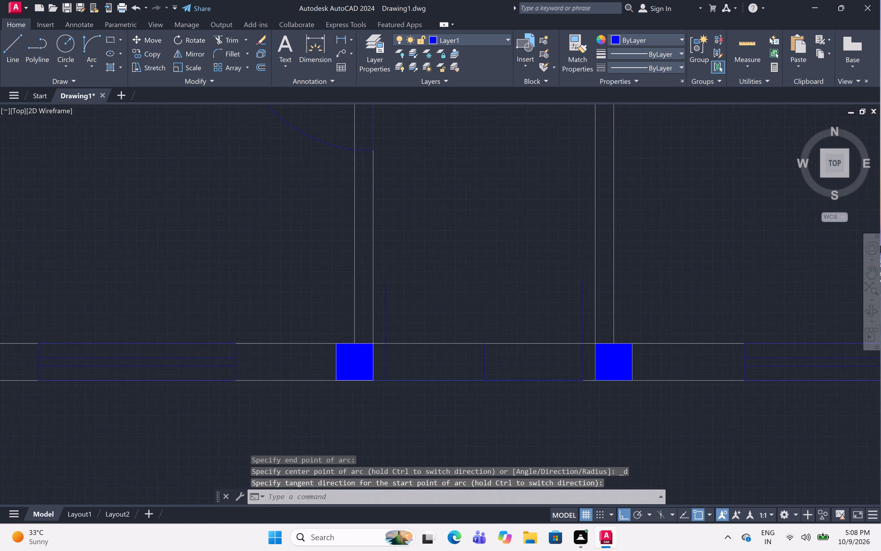
pyautogui.click(91, 51)
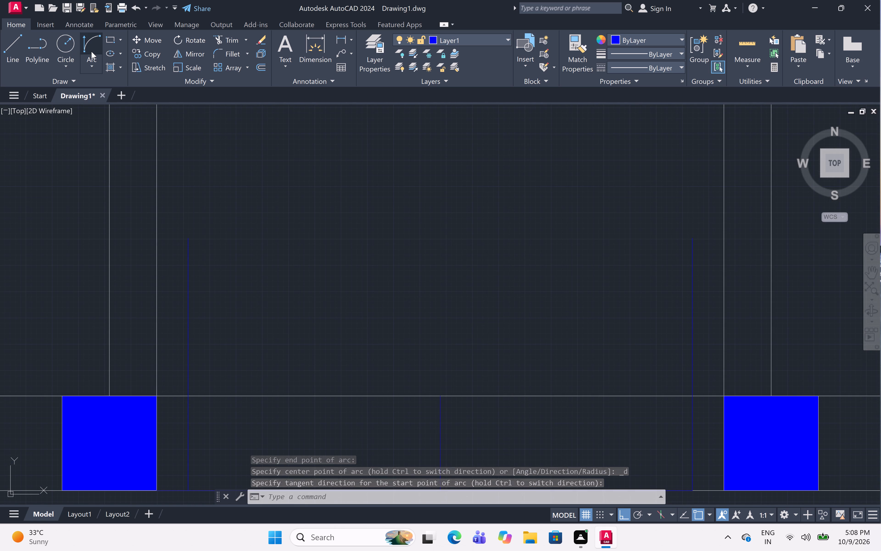
pyautogui.click(186, 239)
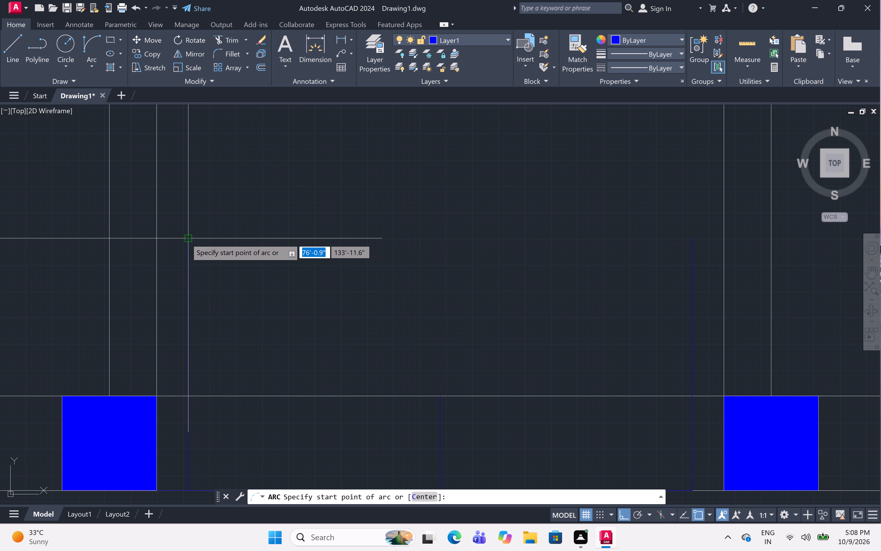
pyautogui.click(439, 394)
pyautogui.click(491, 285)
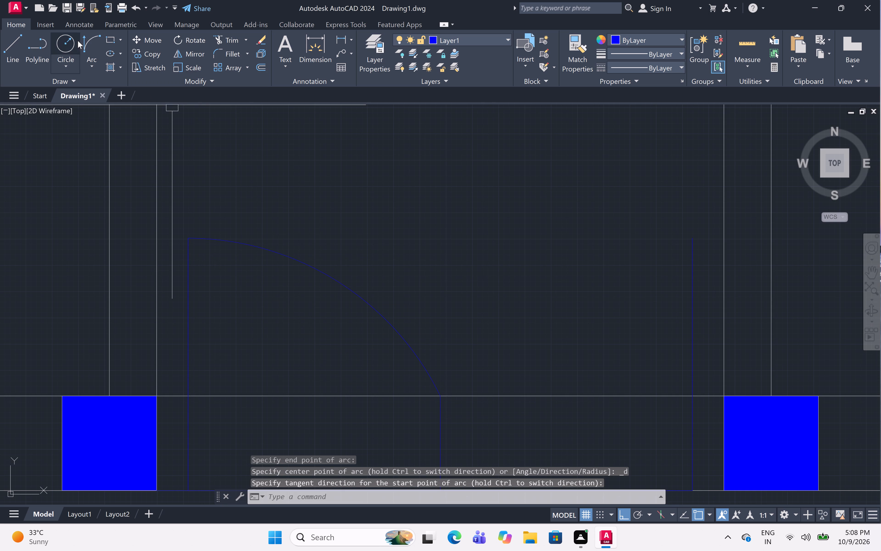
pyautogui.click(85, 39)
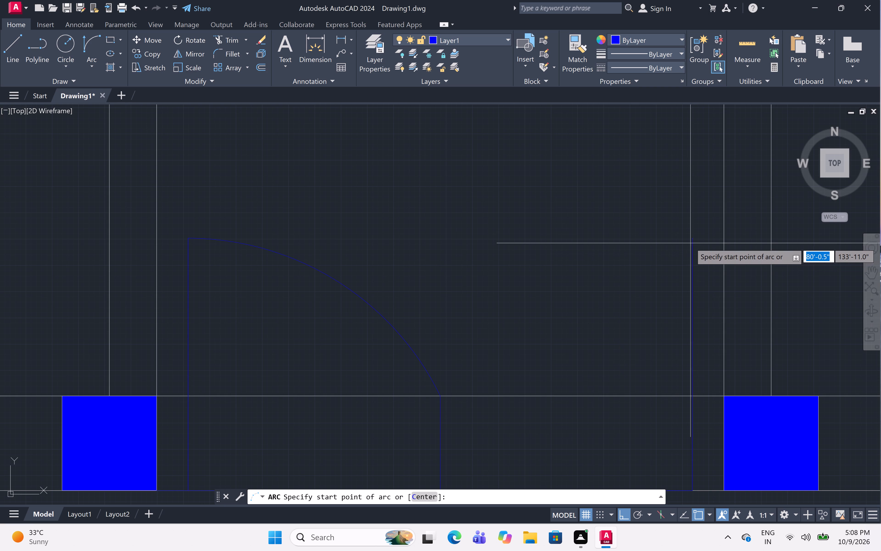
pyautogui.click(693, 241)
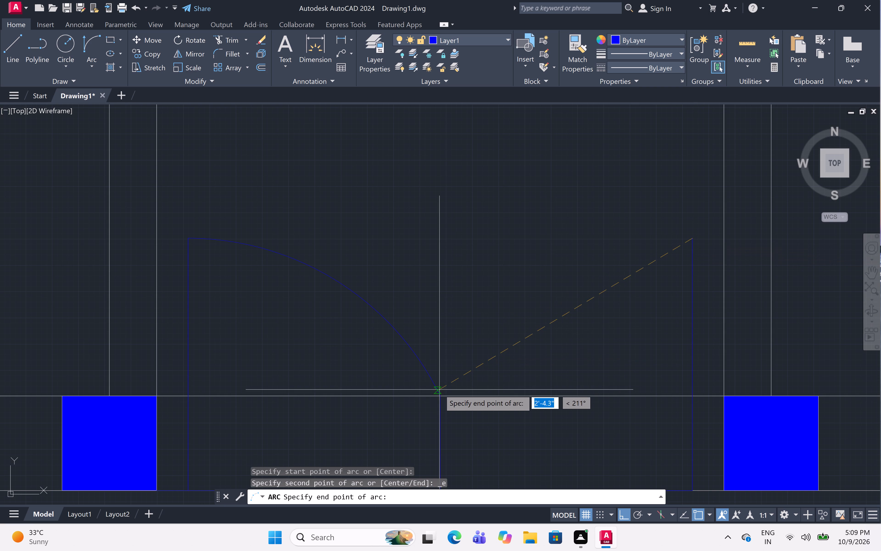
pyautogui.click(441, 393)
pyautogui.click(329, 266)
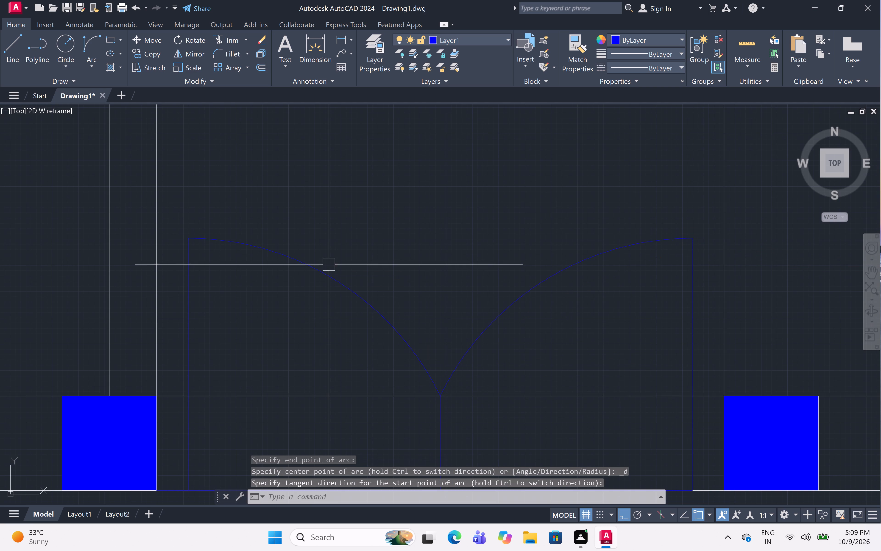
# Examine the whole floor plan, checking the door swings in every room and at the entrance.
pyautogui.scroll(-5, 390, 210)
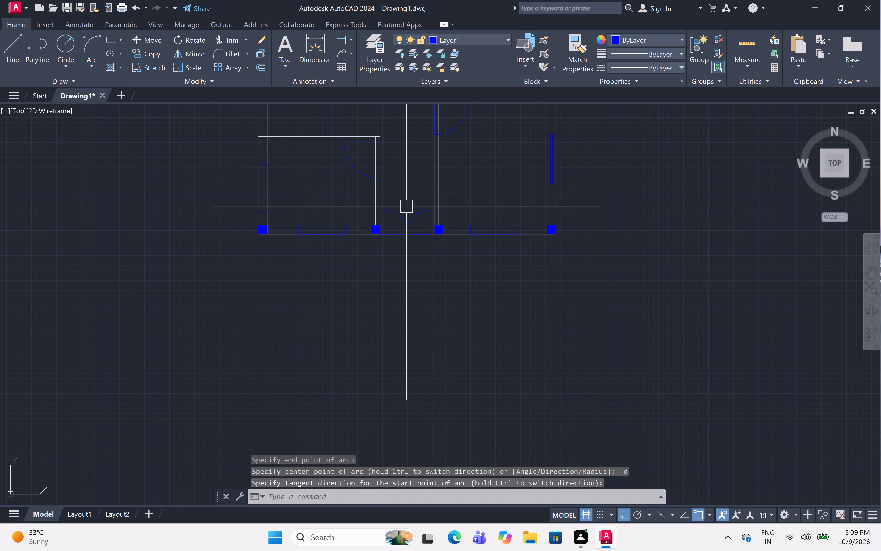
pyautogui.moveTo(426, 196); pyautogui.dragTo(435, 236, button='middle')
pyautogui.scroll(-1, 434, 219)
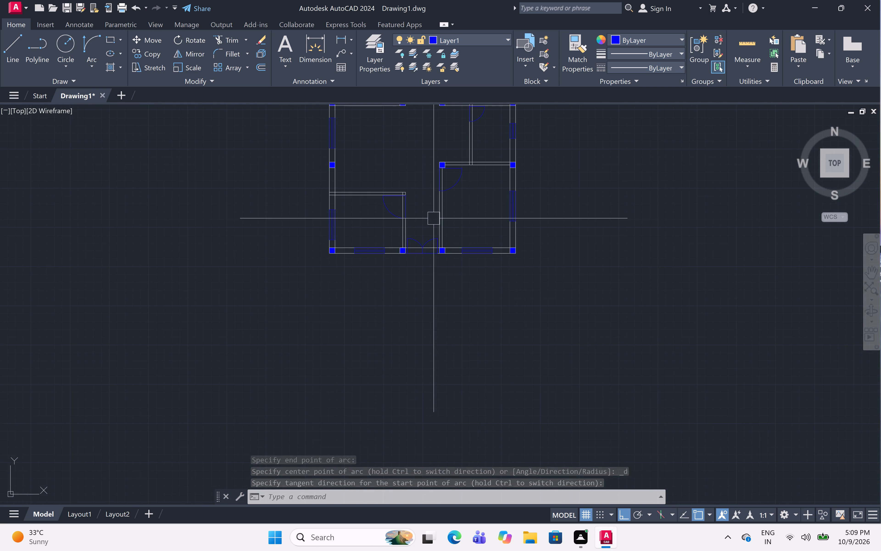
pyautogui.scroll(-1, 434, 218)
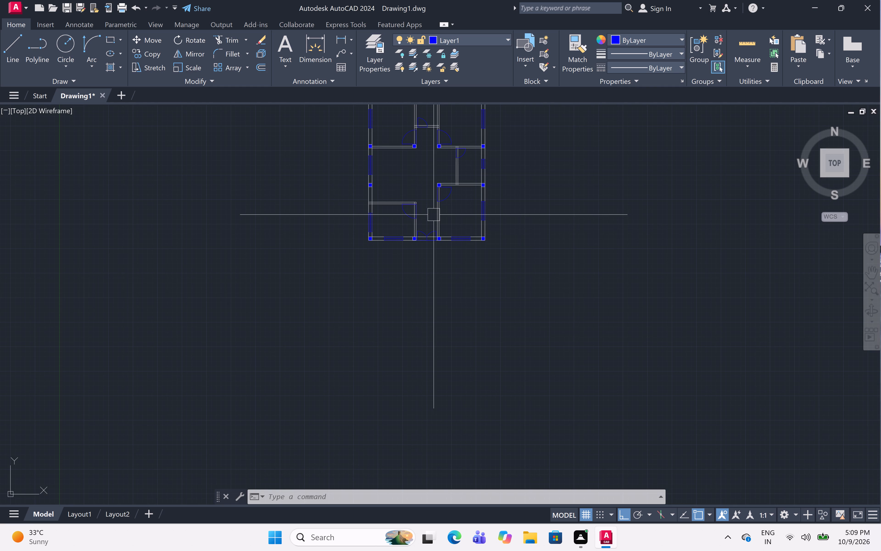
pyautogui.moveTo(428, 174); pyautogui.dragTo(433, 198, button='middle')
pyautogui.scroll(2, 427, 164)
pyautogui.moveTo(428, 167); pyautogui.dragTo(432, 225, button='middle')
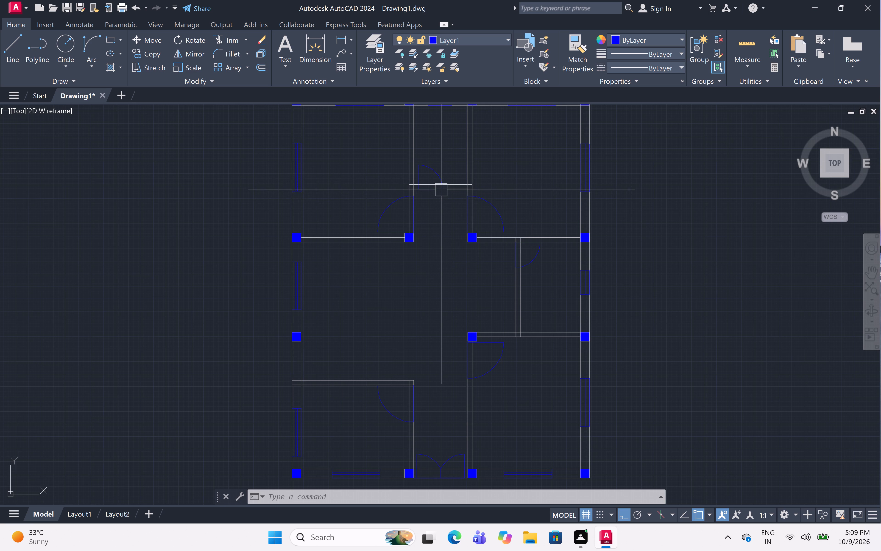
pyautogui.scroll(1, 444, 213)
pyautogui.moveTo(444, 213); pyautogui.dragTo(452, 253, button='middle')
pyautogui.scroll(-3, 450, 243)
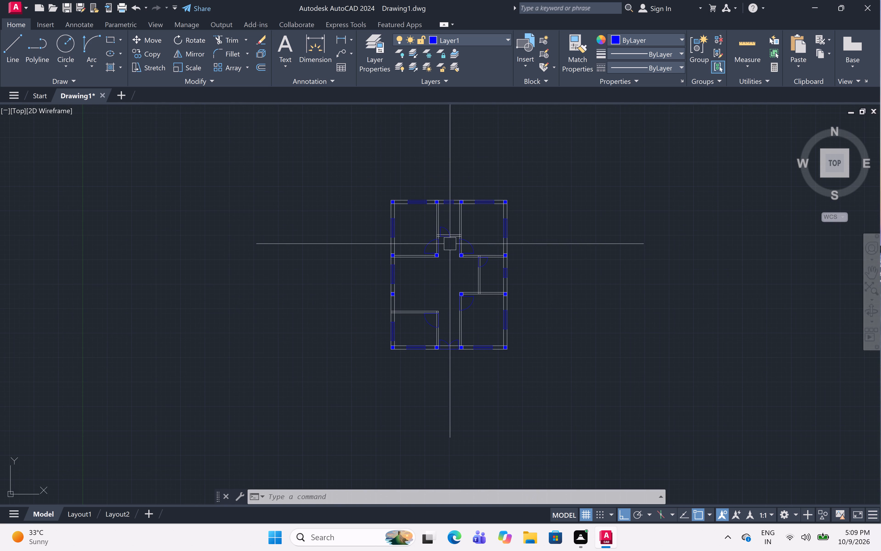
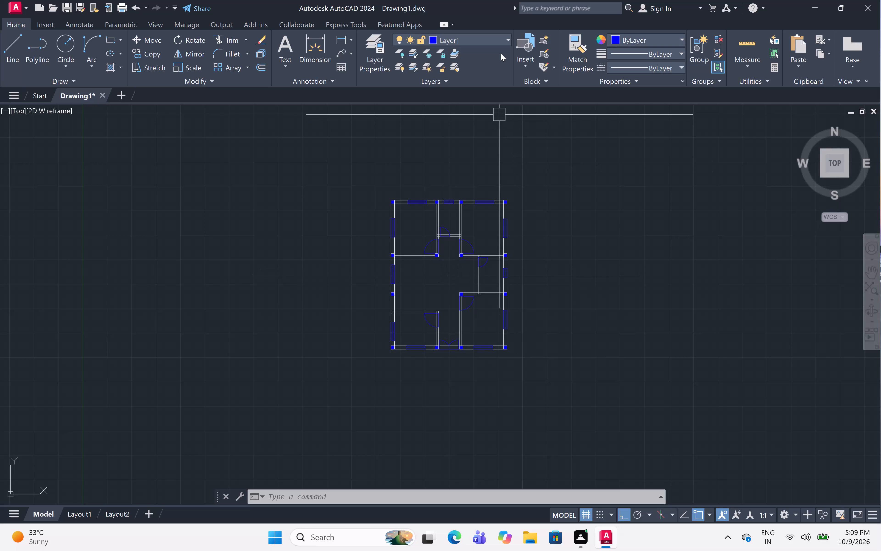
# Make layer 0 the current layer.
pyautogui.click(493, 40)
pyautogui.click(493, 47)
pyautogui.click(497, 42)
pyautogui.click(490, 54)
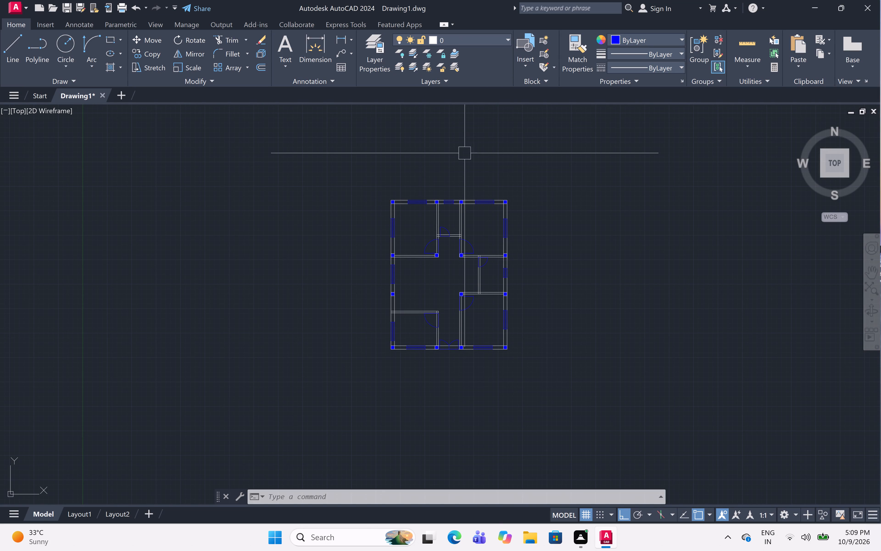
# Draw a 20" deep entrance-step outline outside the double entrance, spanning between the outer edges of its two flanking columns.
pyautogui.scroll(3, 443, 396)
pyautogui.write('l')
pyautogui.press('space')
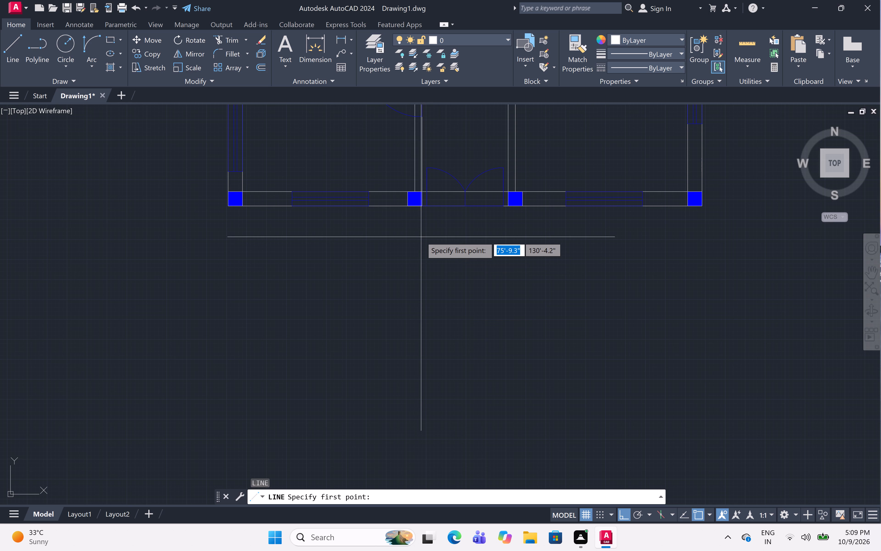
pyautogui.click(406, 204)
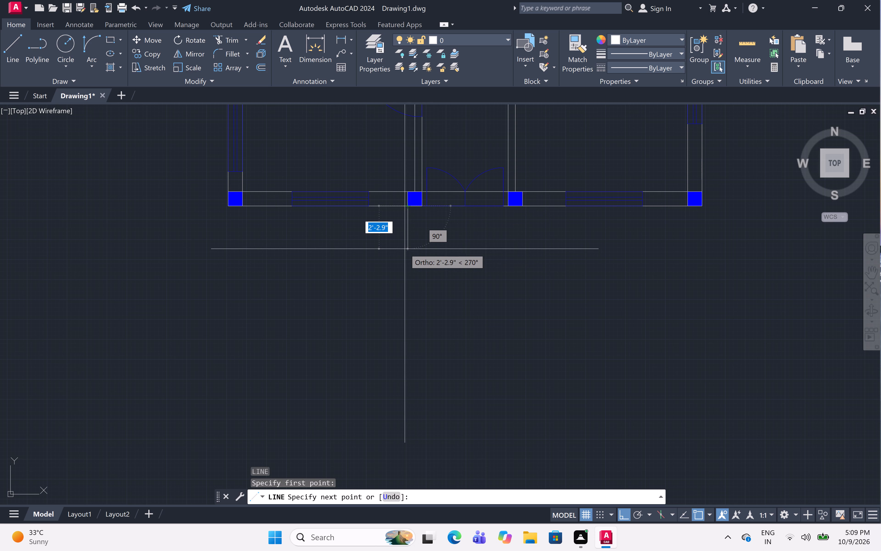
pyautogui.press('2')
pyautogui.press('0')
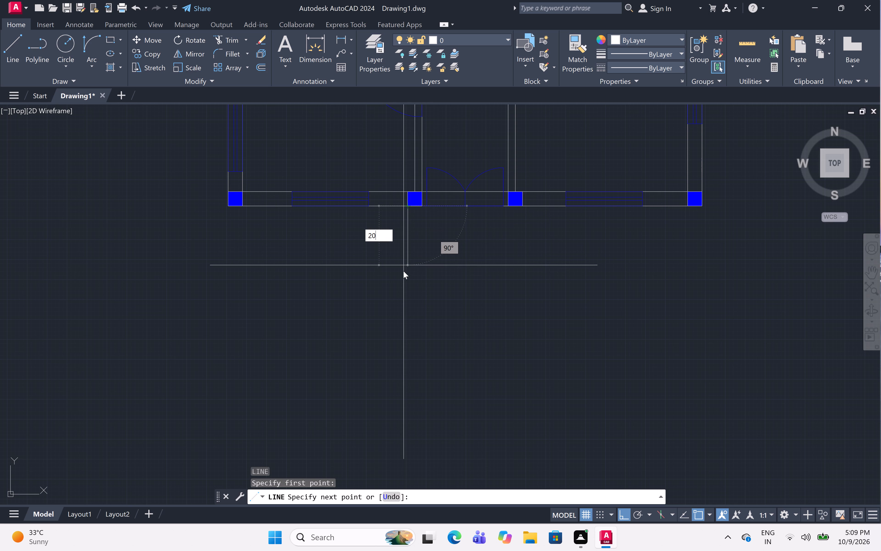
pyautogui.hotkey('shift', '"')
pyautogui.press('space')
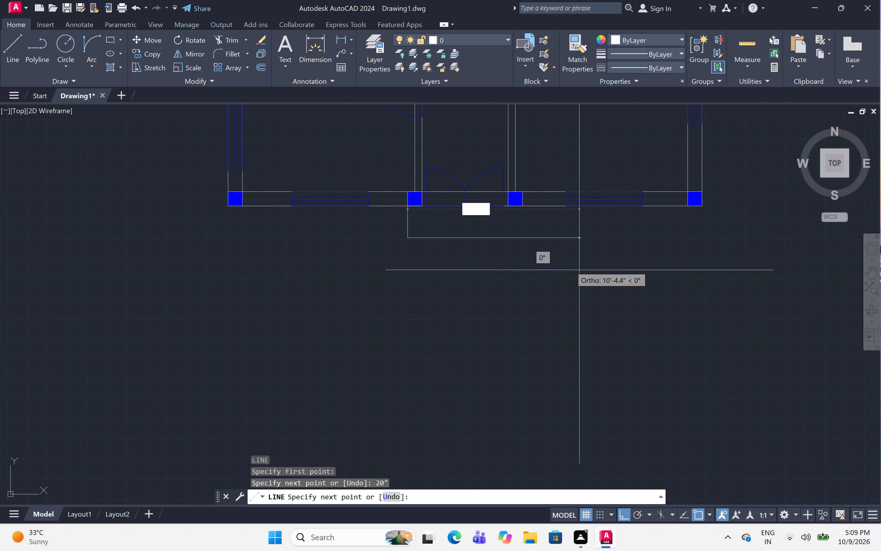
pyautogui.click(523, 230)
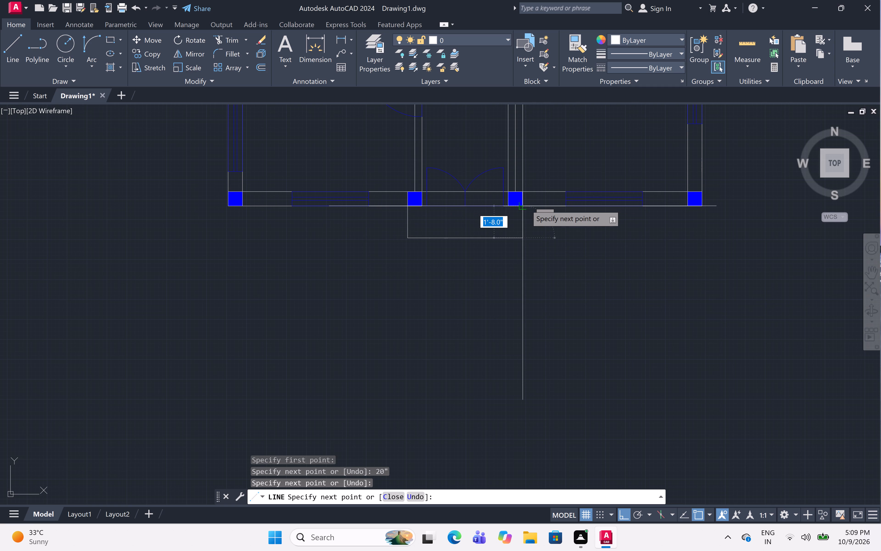
pyautogui.click(525, 206)
pyautogui.press('Escape')
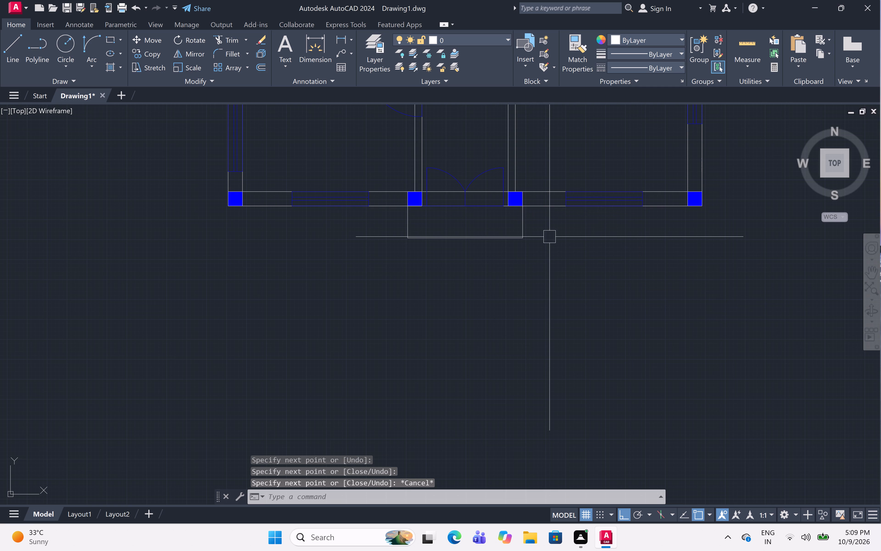
# Offset the entrance step's outer edge 10" toward the wall to add a second tread line.
pyautogui.press('o')
pyautogui.press('f')
pyautogui.write('f 10')
pyautogui.write('"')
pyautogui.press('space')
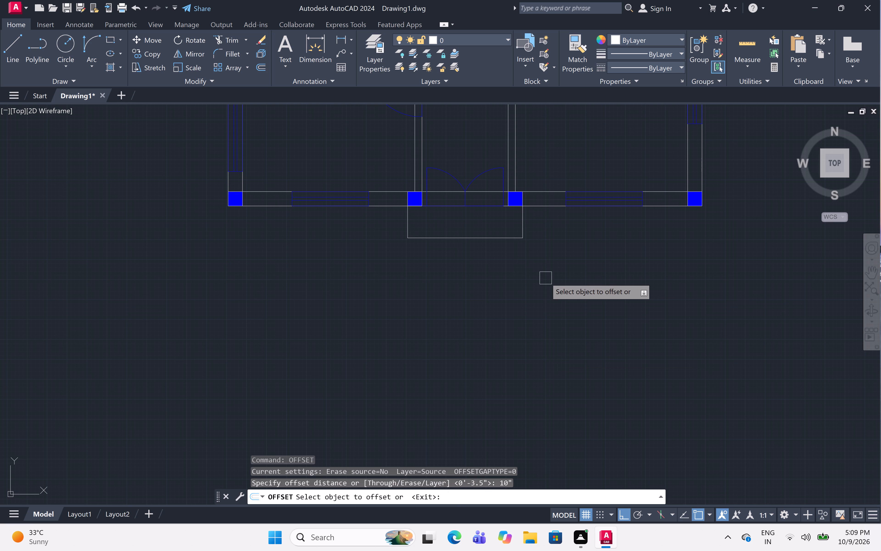
pyautogui.click(495, 242)
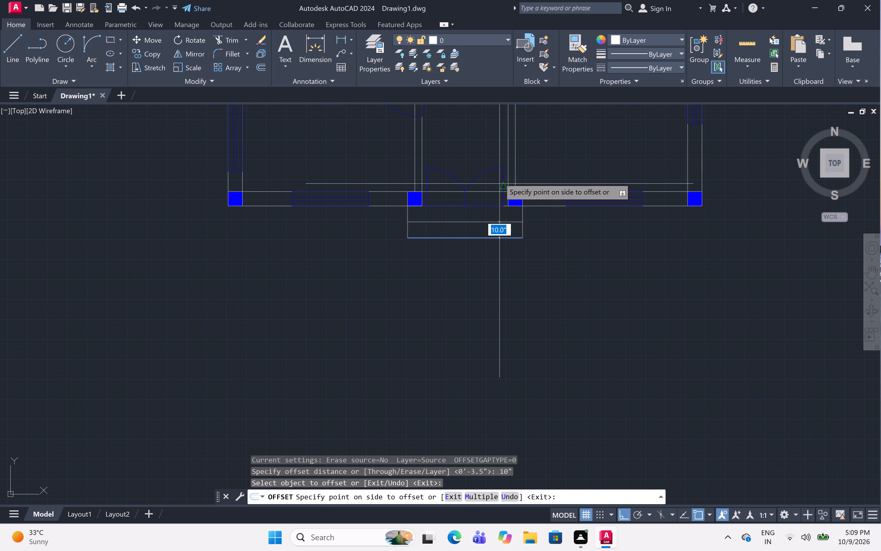
pyautogui.click(495, 132)
pyautogui.moveTo(466, 276); pyautogui.dragTo(470, 347, button='middle')
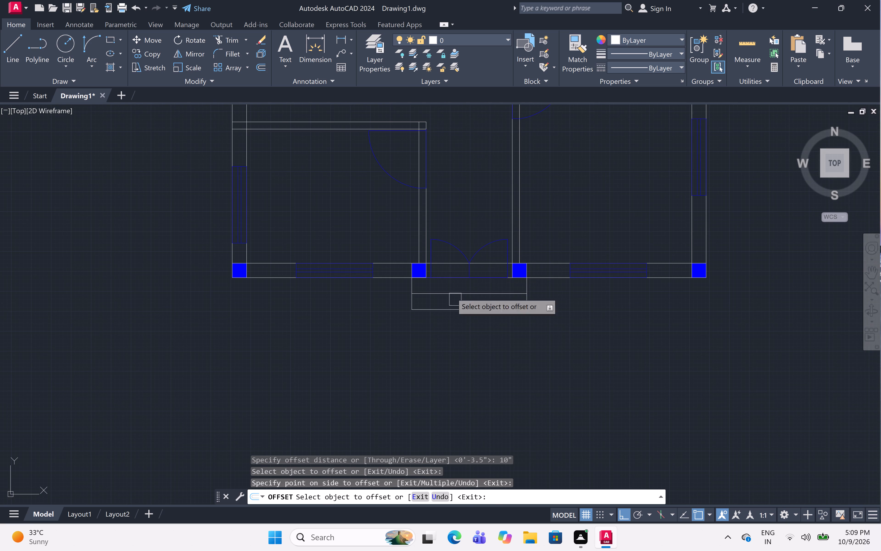
pyautogui.press('Escape')
# Trim away both halves of the wall's inner-face line across the double-entrance opening.
pyautogui.press('t')
pyautogui.write('r')
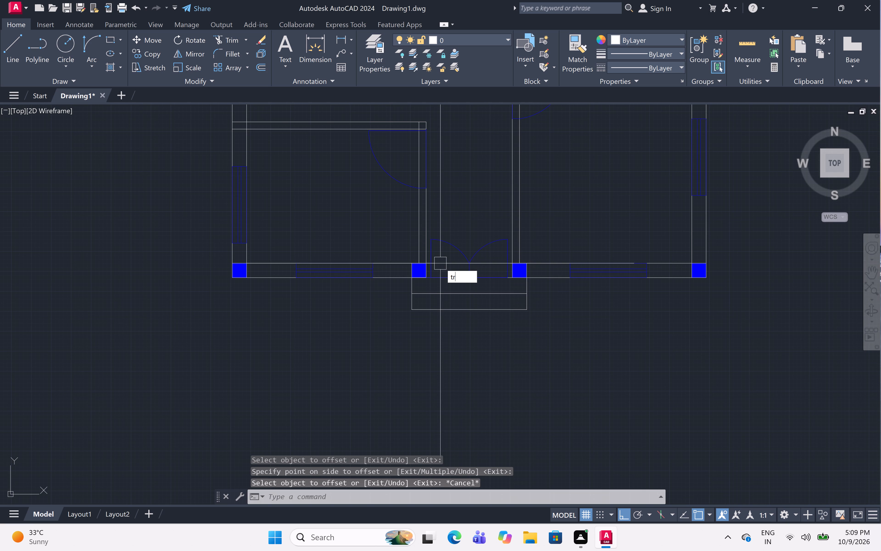
pyautogui.press('space')
pyautogui.scroll(2, 436, 268)
pyautogui.click(453, 257)
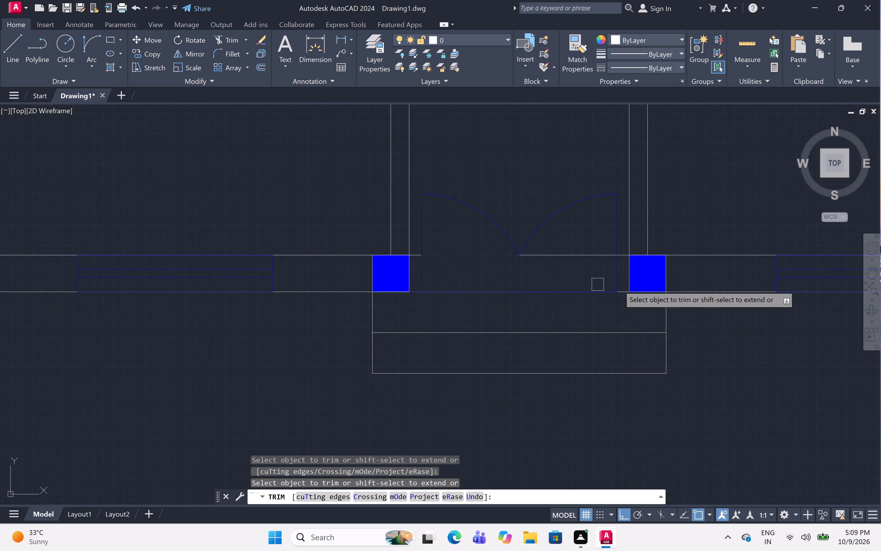
pyautogui.click(572, 252)
# Trim the partition lines out of the door openings of the lower-left and lower-right rooms.
pyautogui.scroll(-3, 572, 252)
pyautogui.moveTo(563, 200); pyautogui.dragTo(563, 200, button='middle')
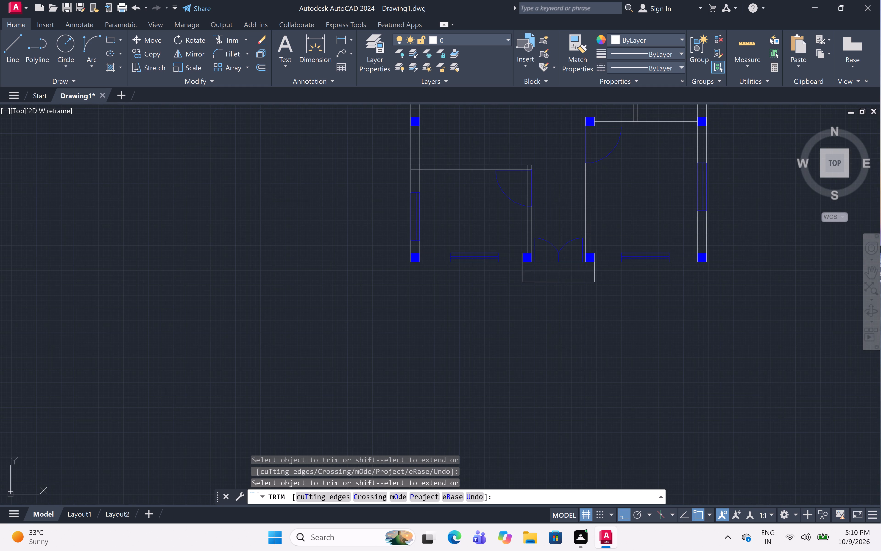
pyautogui.moveTo(563, 200); pyautogui.dragTo(539, 318, button='middle')
pyautogui.scroll(2, 487, 306)
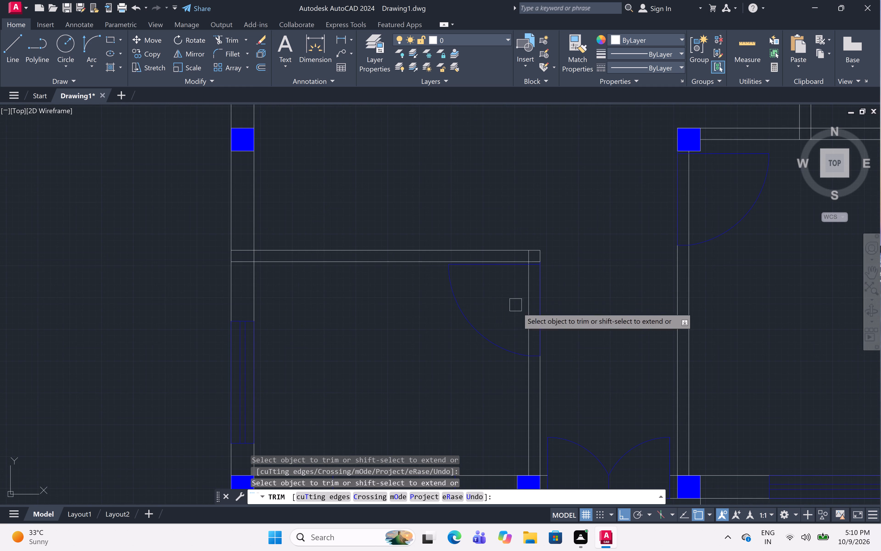
pyautogui.click(507, 315)
pyautogui.click(603, 320)
pyautogui.scroll(-2, 603, 315)
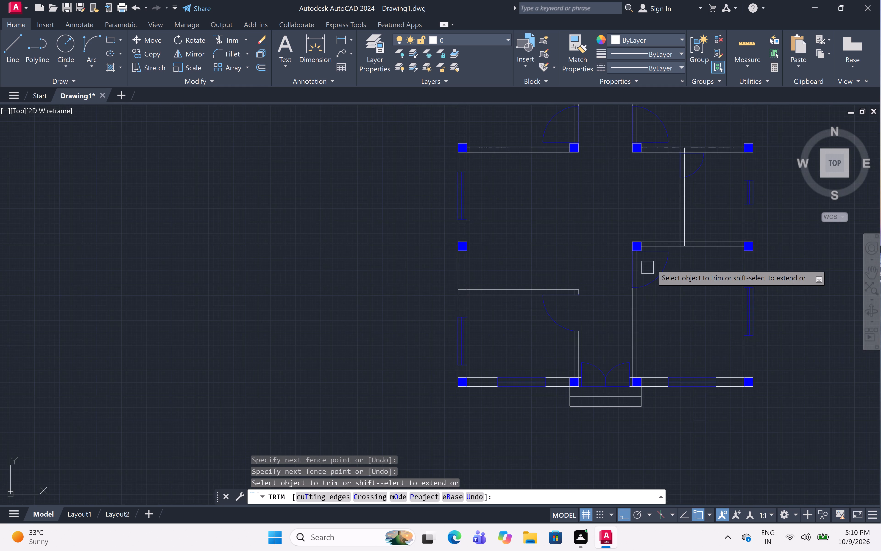
pyautogui.scroll(2, 654, 260)
pyautogui.click(650, 262)
pyautogui.click(548, 283)
# Trim the partition lines out of the door openings of the small middle-right room and the upper-right room.
pyautogui.scroll(-3, 552, 277)
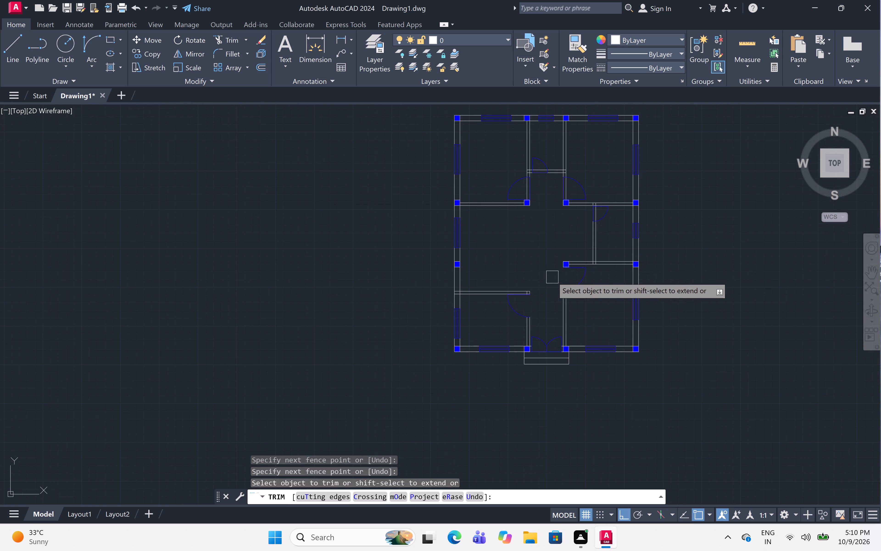
pyautogui.scroll(4, 597, 198)
pyautogui.click(611, 296)
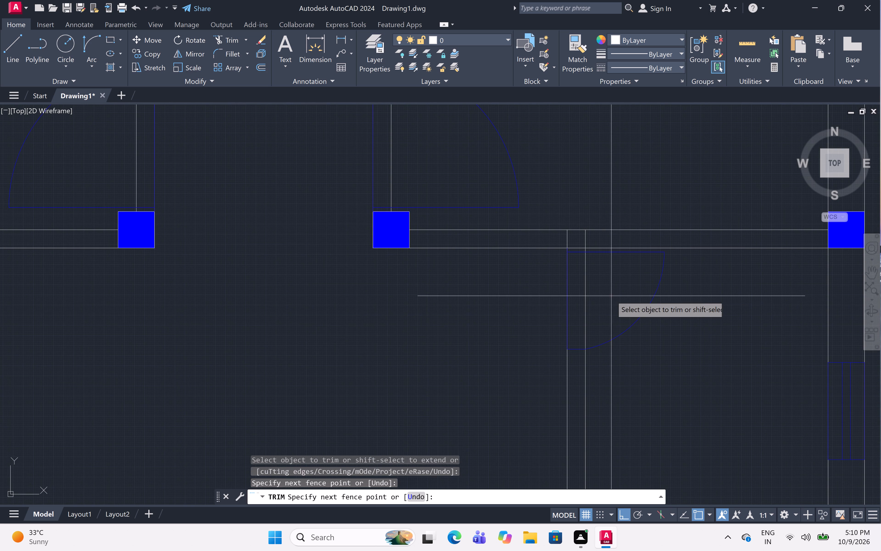
pyautogui.click(527, 305)
pyautogui.scroll(-3, 528, 298)
pyautogui.scroll(4, 492, 255)
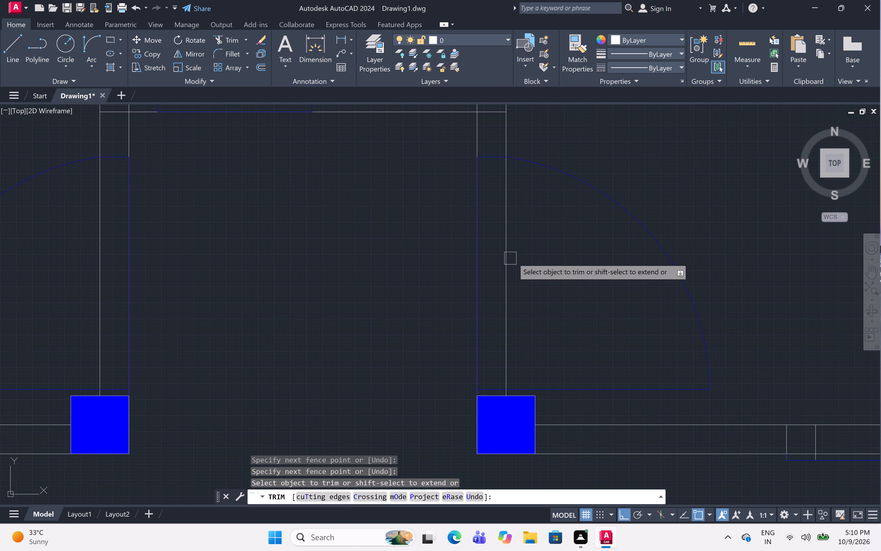
pyautogui.click(528, 259)
pyautogui.click(418, 271)
# Trim the partition lines out of the door openings of the upper-left room and the small upper-middle room.
pyautogui.scroll(-3, 429, 259)
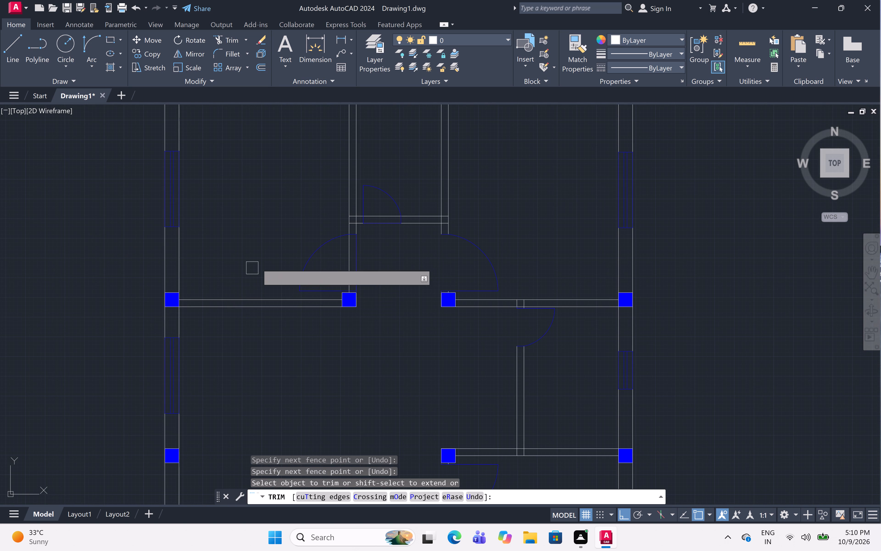
pyautogui.scroll(1, 263, 259)
pyautogui.click(352, 280)
pyautogui.click(438, 284)
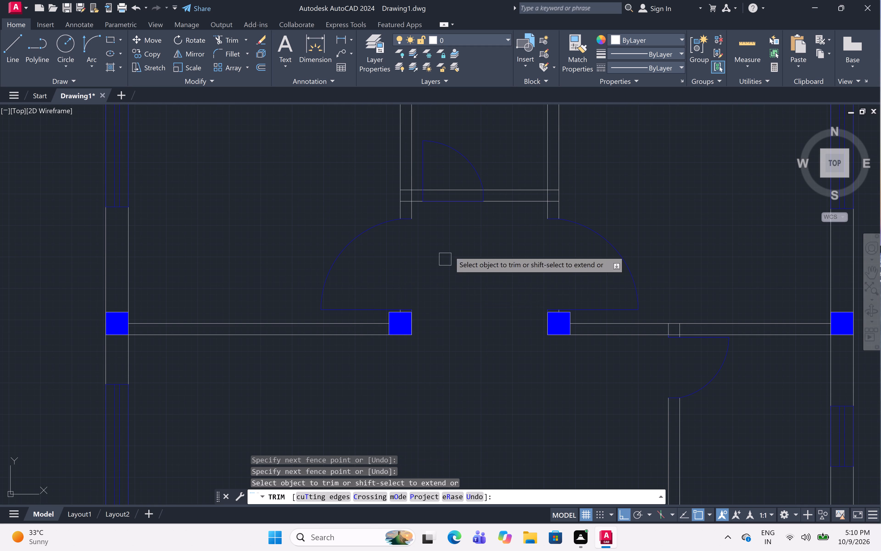
pyautogui.click(452, 174)
pyautogui.click(444, 228)
# Trim the overlapping wall lines at both ends of the small upper-middle room's horizontal partition to leave clean wall junctions.
pyautogui.scroll(-3, 444, 227)
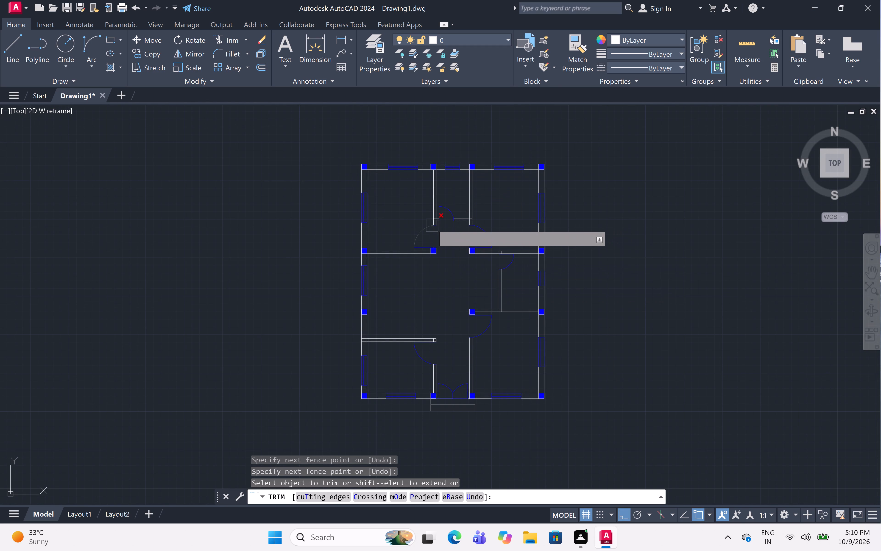
pyautogui.scroll(6, 433, 221)
pyautogui.click(438, 220)
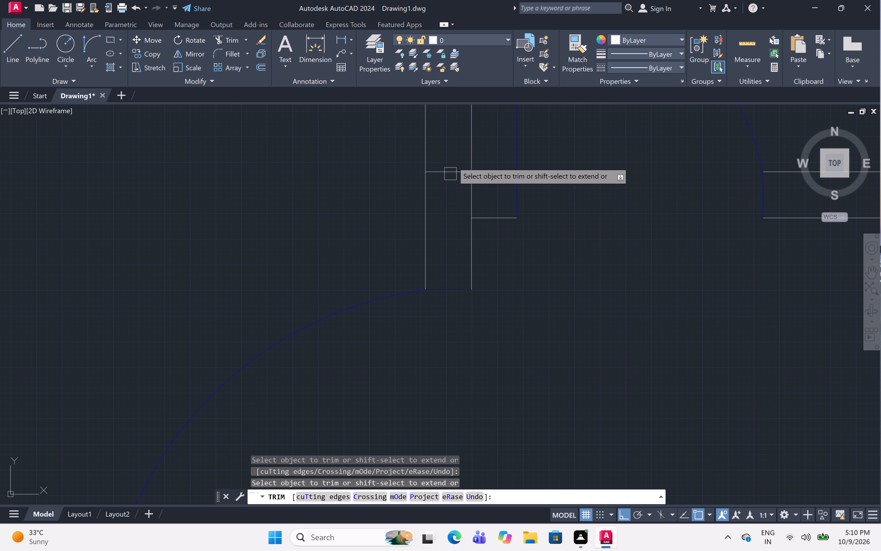
pyautogui.click(450, 168)
pyautogui.click(465, 195)
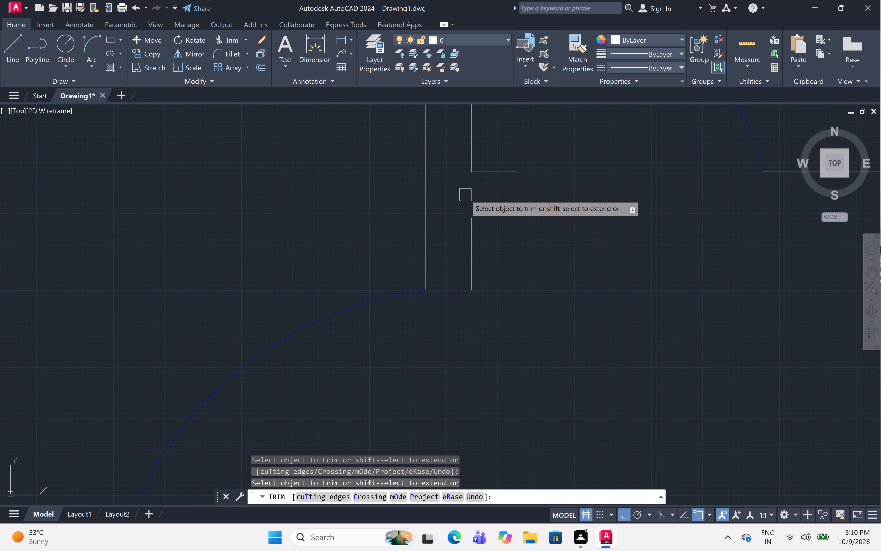
pyautogui.scroll(-4, 465, 195)
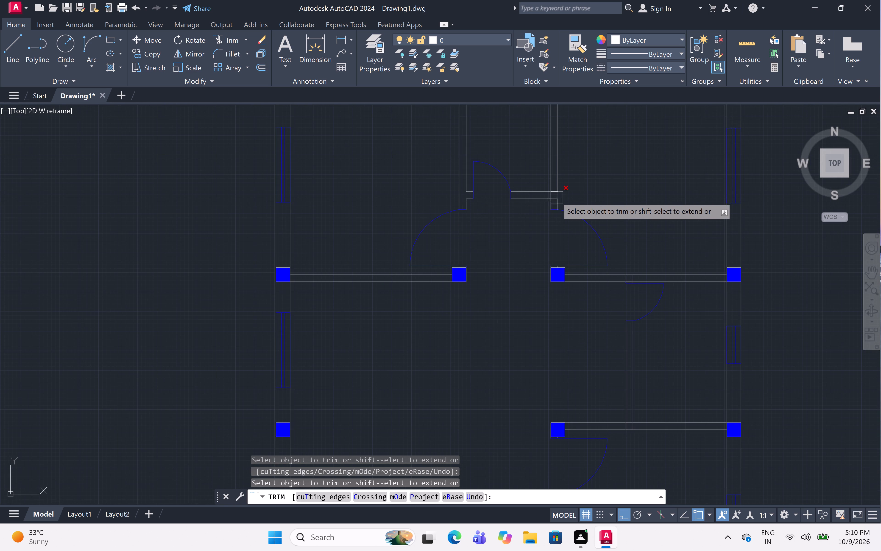
pyautogui.scroll(4, 555, 194)
pyautogui.click(548, 175)
pyautogui.click(539, 225)
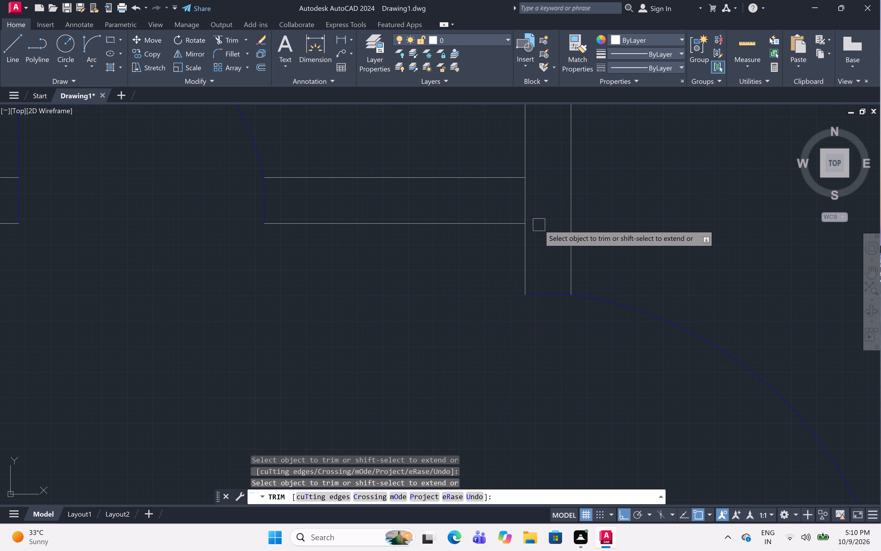
pyautogui.click(521, 203)
# Trim the overlapping lines where the small middle-right room's vertical partition meets the horizontal walls at its upper and lower ends.
pyautogui.scroll(-5, 526, 198)
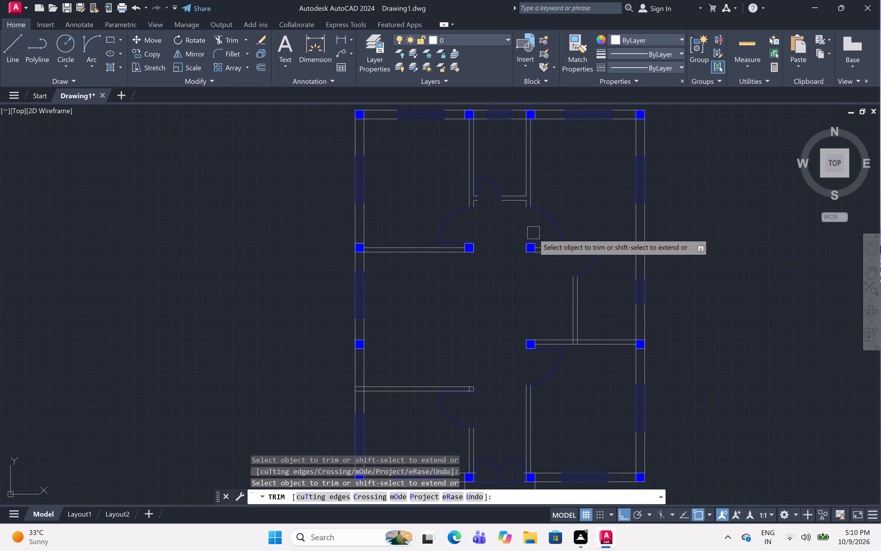
pyautogui.scroll(3, 575, 250)
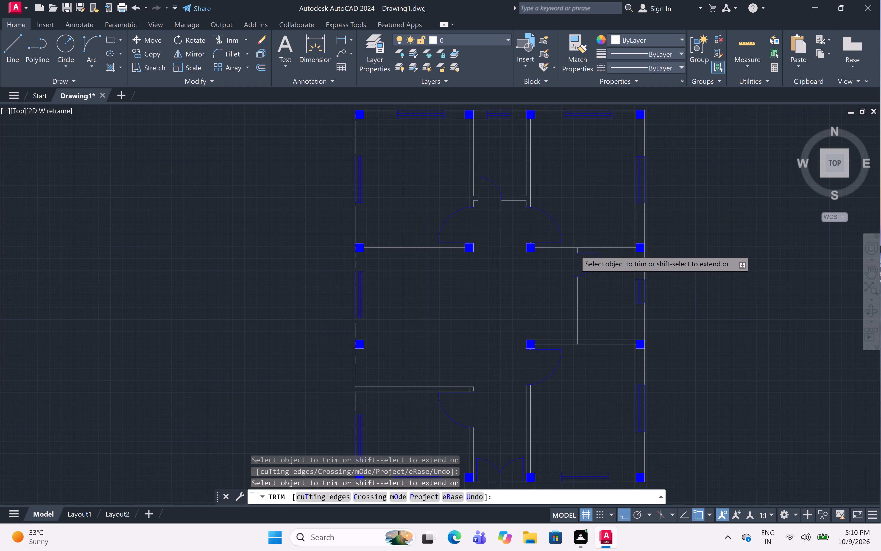
pyautogui.scroll(4, 575, 250)
pyautogui.click(529, 231)
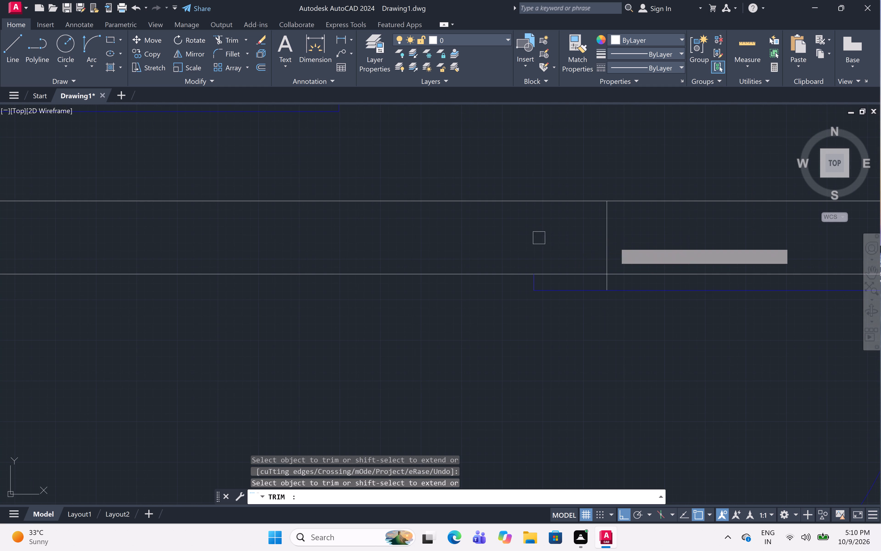
pyautogui.click(607, 240)
pyautogui.click(579, 275)
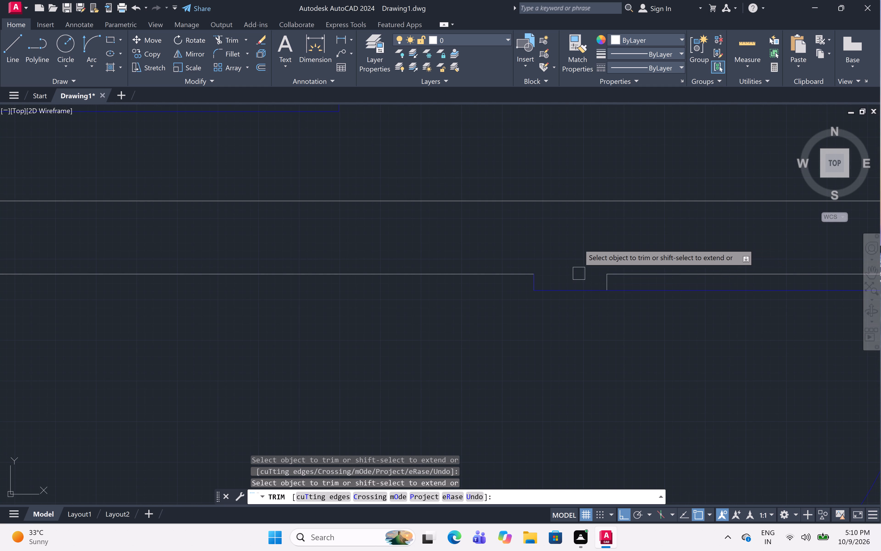
pyautogui.scroll(-7, 576, 230)
pyautogui.scroll(6, 572, 289)
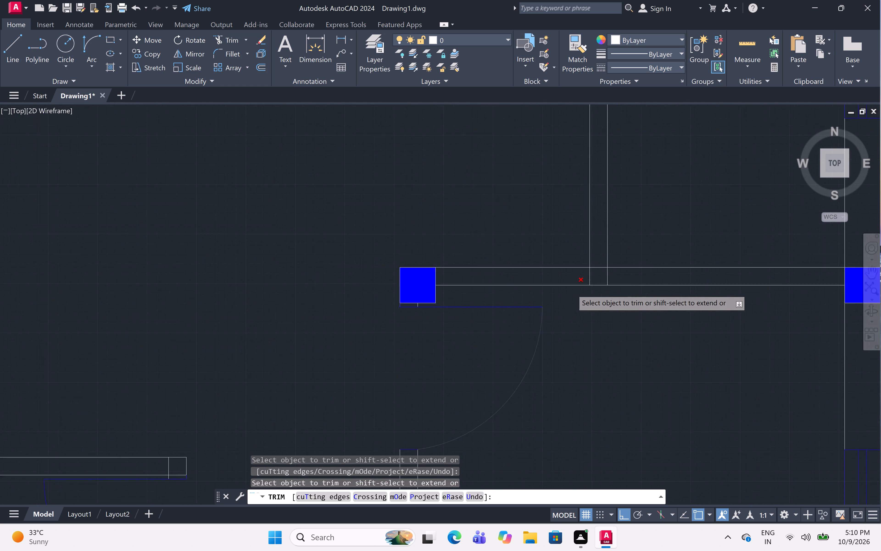
pyautogui.click(643, 234)
pyautogui.click(619, 253)
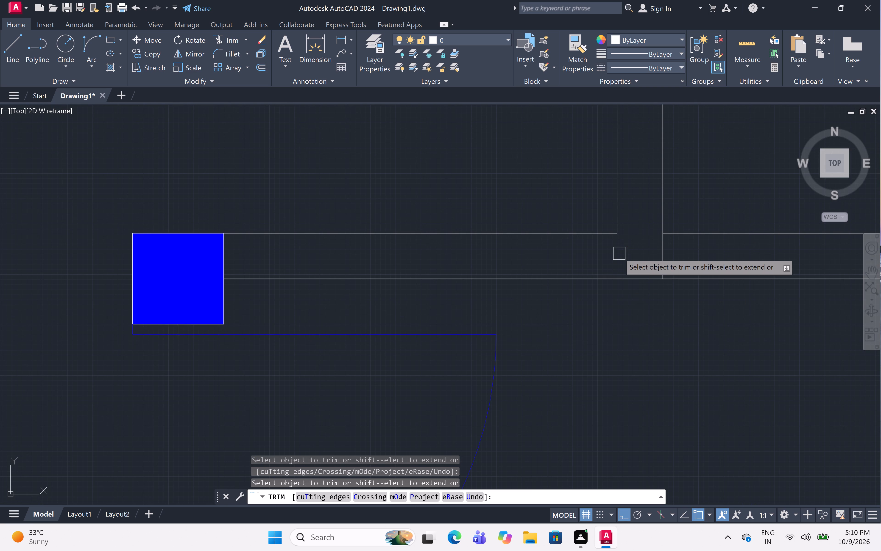
pyautogui.click(660, 261)
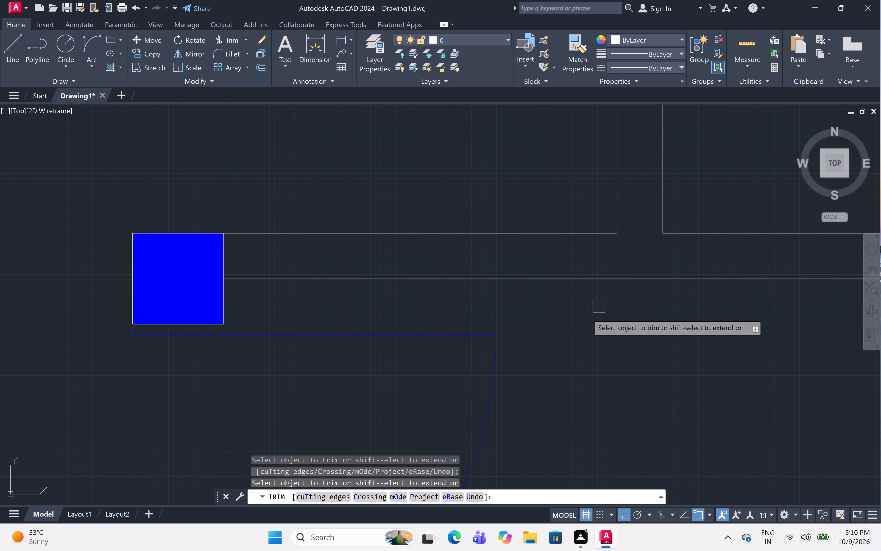
# Trim the overlapping lines at the inner end of the lower-left room's horizontal partition, at the corner above its door opening.
pyautogui.scroll(-6, 586, 315)
pyautogui.scroll(-1, 613, 306)
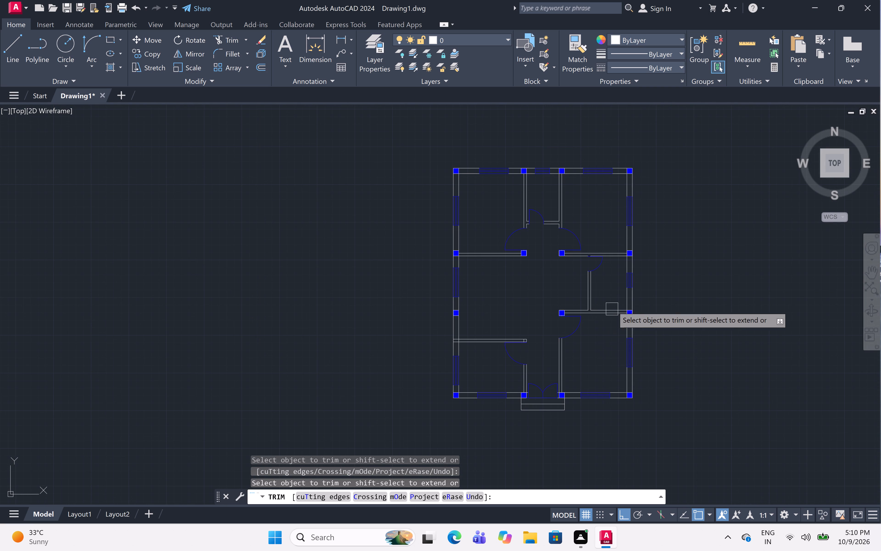
pyautogui.scroll(3, 607, 329)
pyautogui.moveTo(607, 329); pyautogui.dragTo(609, 264, button='middle')
pyautogui.moveTo(644, 348); pyautogui.dragTo(731, 332, button='middle')
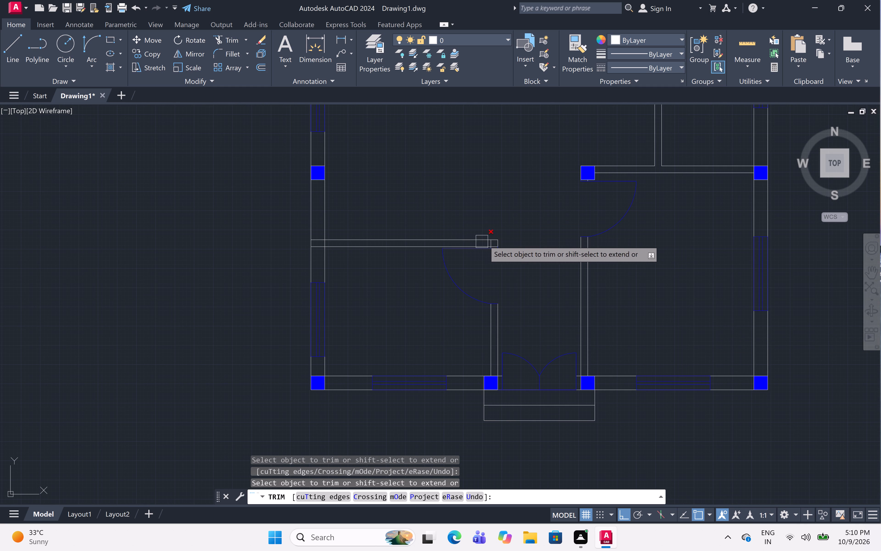
pyautogui.scroll(5, 489, 239)
pyautogui.click(510, 270)
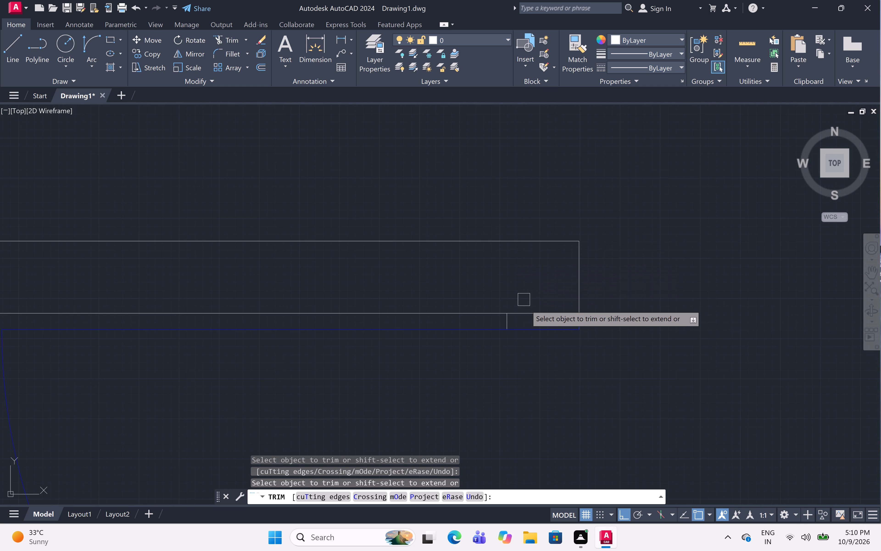
pyautogui.click(528, 309)
pyautogui.scroll(-4, 540, 271)
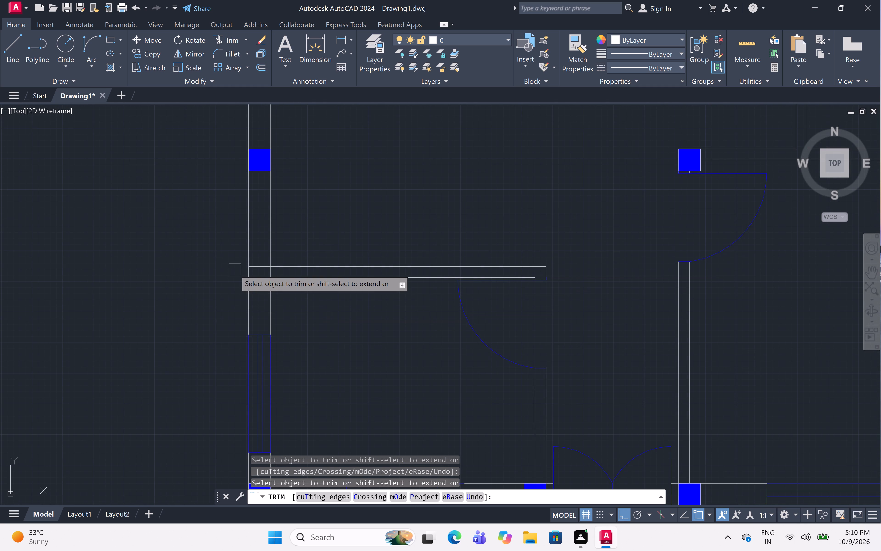
# Trim the overlapping lines where the lower-left room's horizontal partition meets the left exterior wall to leave a clean junction.
pyautogui.scroll(4, 235, 270)
pyautogui.click(368, 244)
pyautogui.click(363, 319)
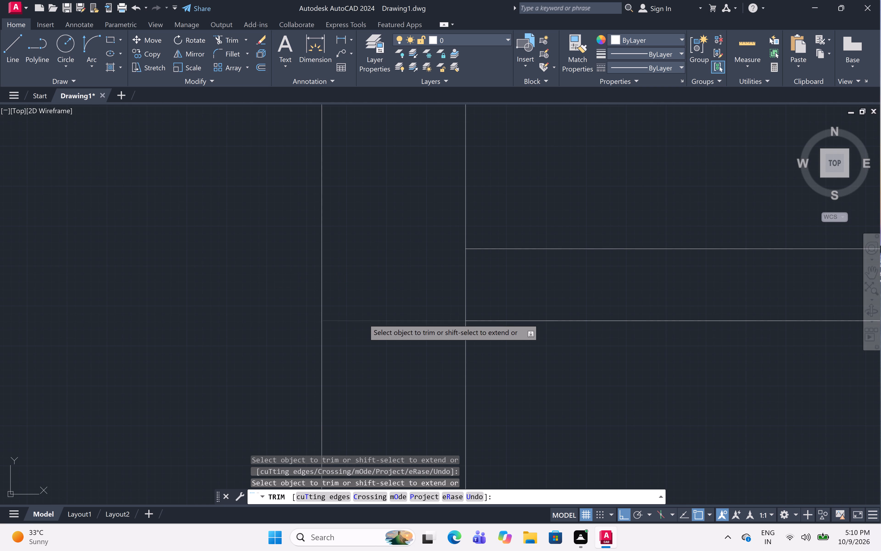
pyautogui.click(464, 301)
pyautogui.scroll(-7, 359, 253)
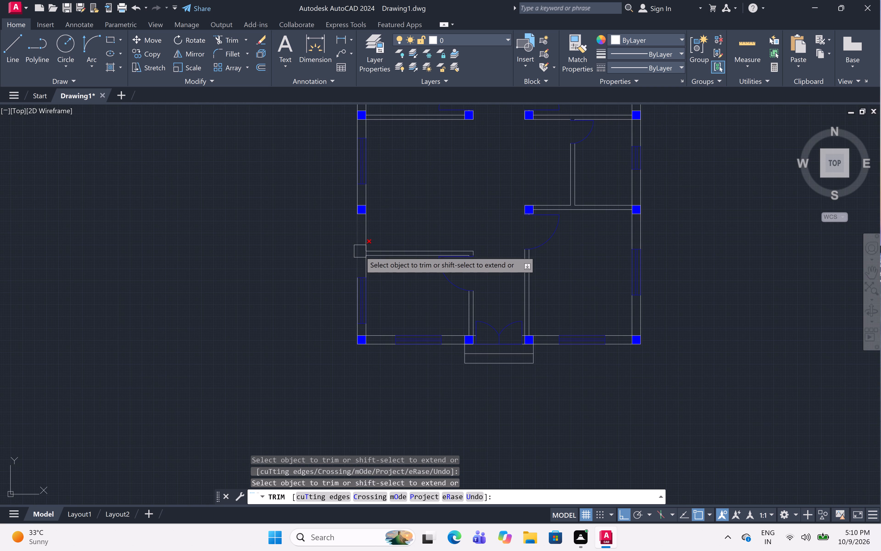
pyautogui.scroll(-1, 303, 240)
pyautogui.moveTo(303, 239); pyautogui.dragTo(268, 316, button='middle')
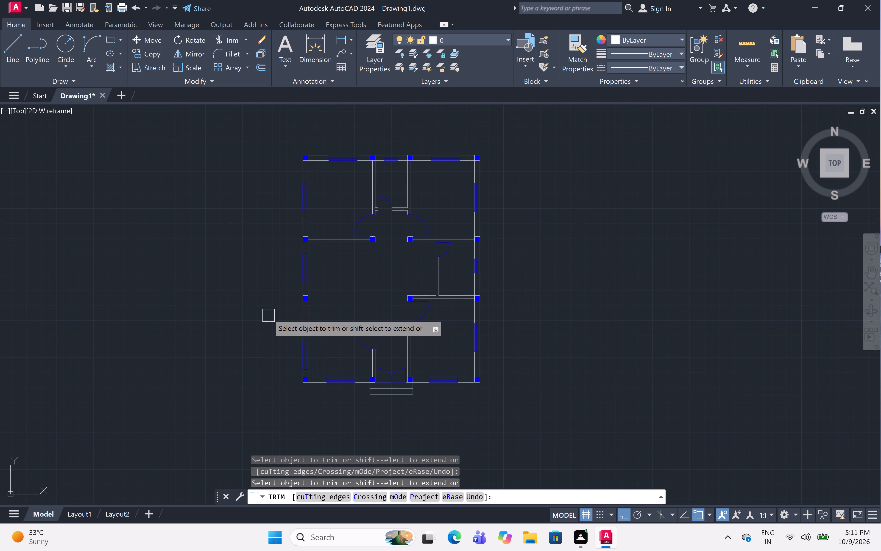
pyautogui.press('Escape')
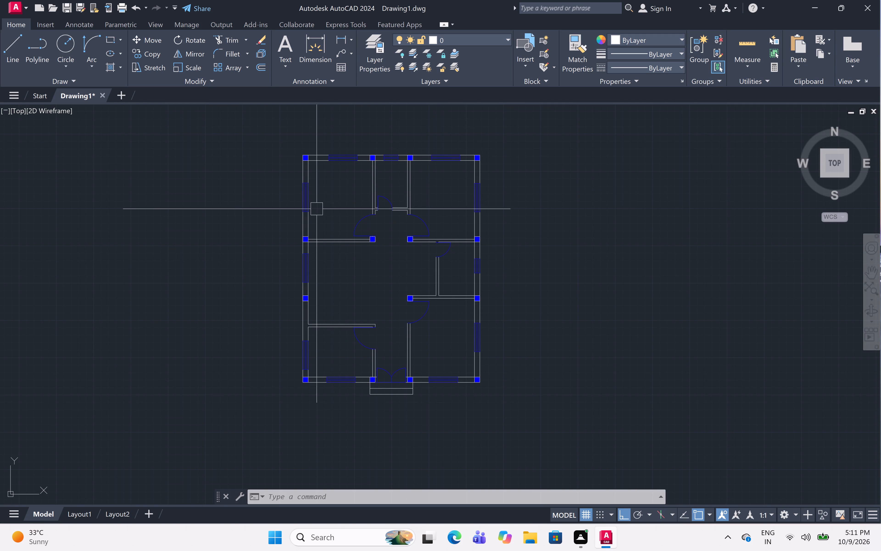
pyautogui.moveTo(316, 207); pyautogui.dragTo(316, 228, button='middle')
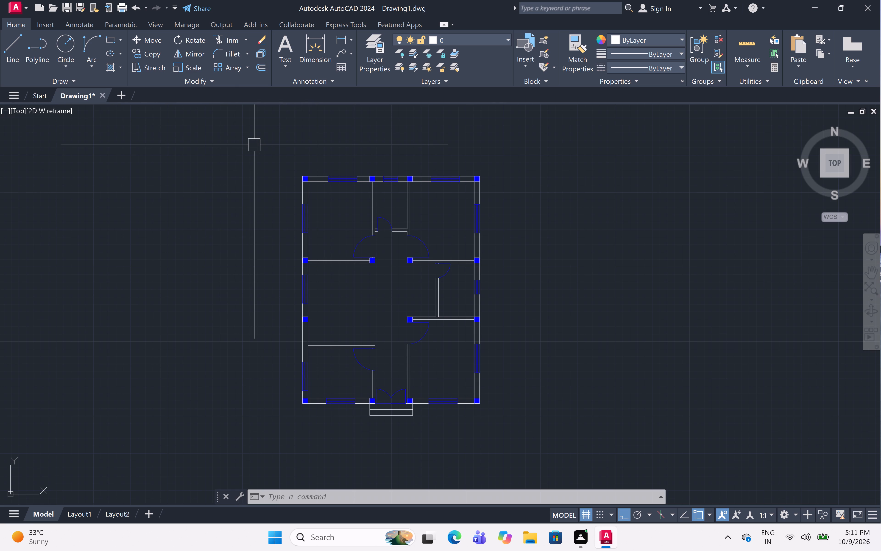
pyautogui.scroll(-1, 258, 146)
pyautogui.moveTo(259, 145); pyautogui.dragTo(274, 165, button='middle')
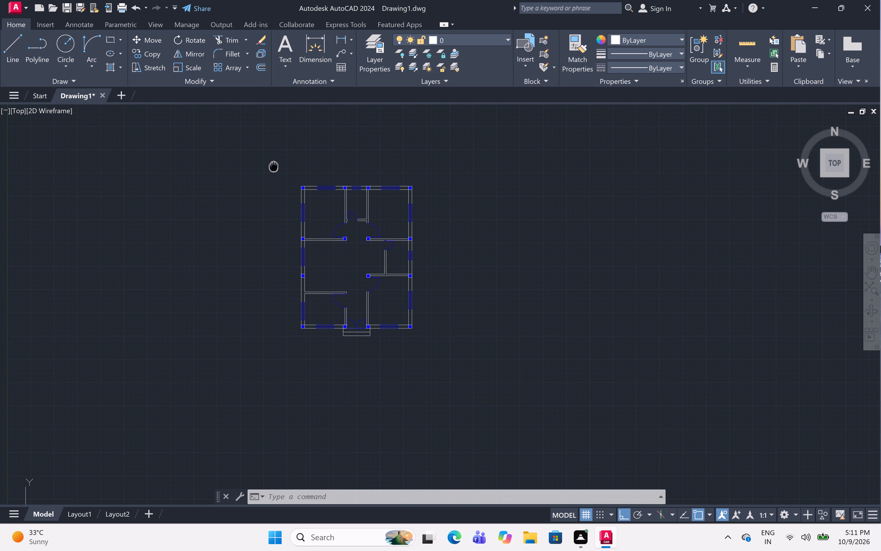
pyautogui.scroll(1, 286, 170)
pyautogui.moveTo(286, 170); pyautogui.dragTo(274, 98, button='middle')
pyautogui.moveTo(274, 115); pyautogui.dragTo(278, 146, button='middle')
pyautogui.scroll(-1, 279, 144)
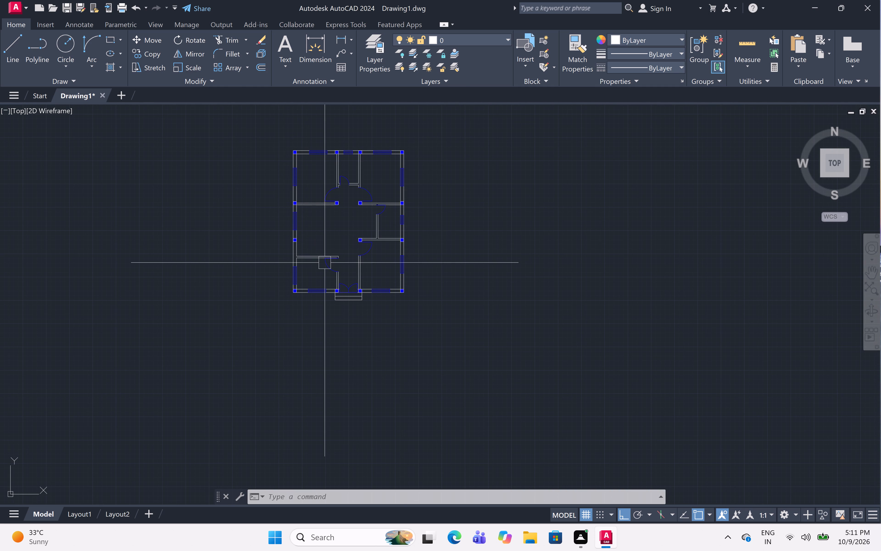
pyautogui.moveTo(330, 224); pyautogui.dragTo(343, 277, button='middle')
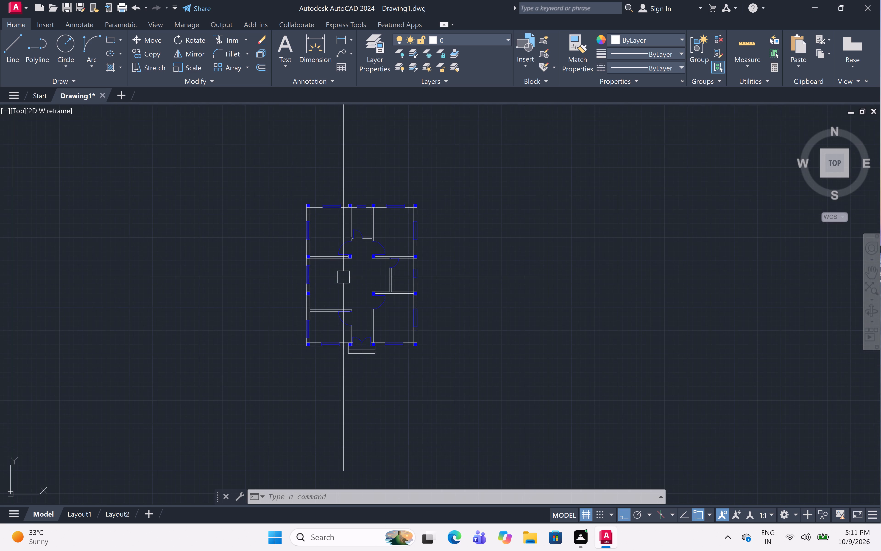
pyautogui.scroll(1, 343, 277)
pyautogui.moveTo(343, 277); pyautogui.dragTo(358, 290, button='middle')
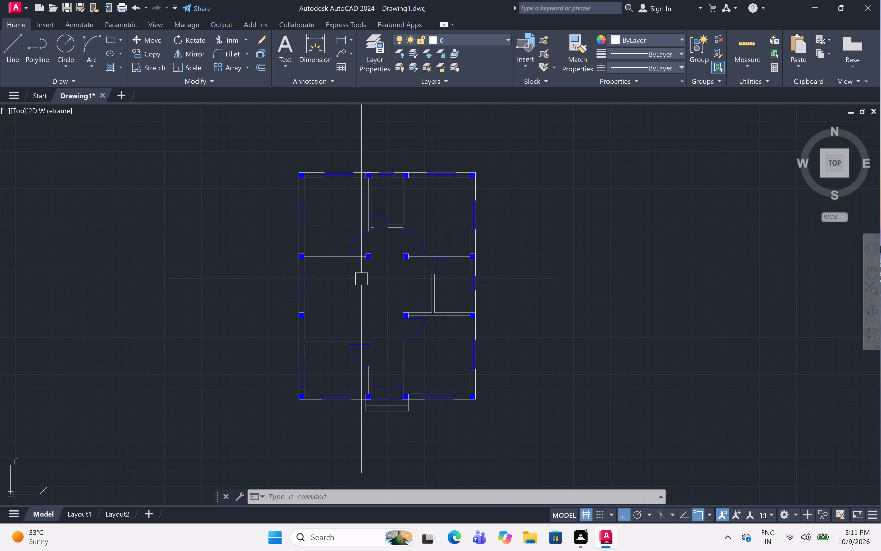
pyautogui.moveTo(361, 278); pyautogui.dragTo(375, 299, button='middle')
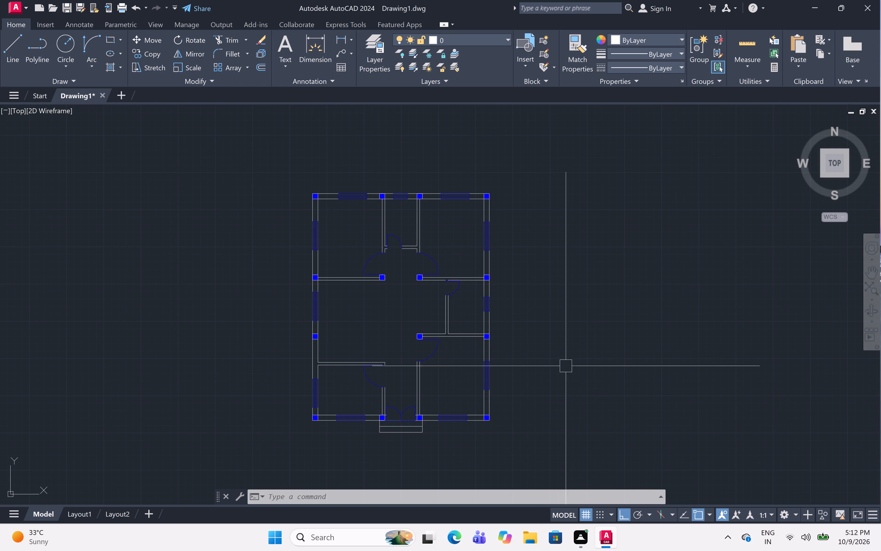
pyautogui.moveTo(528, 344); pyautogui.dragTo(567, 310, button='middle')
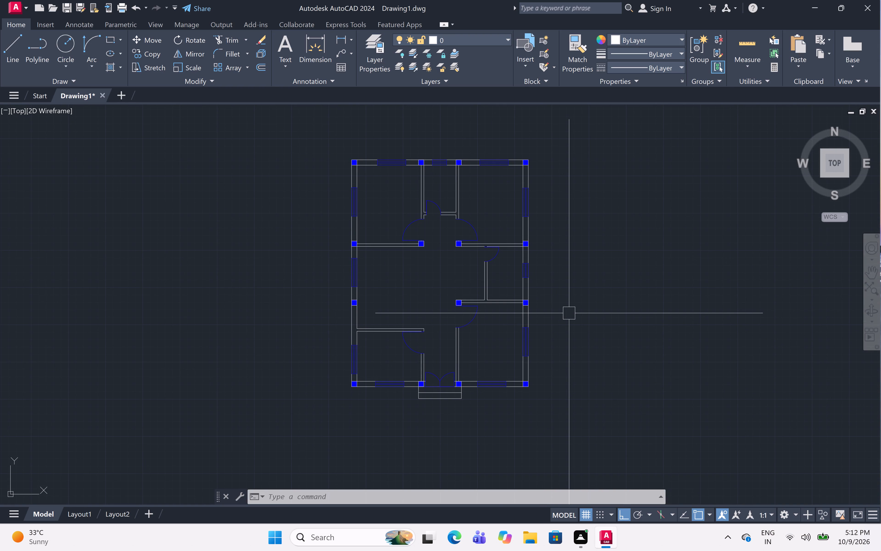
# Create a new layer, load the ISO dash linetype ACAD_ISO02W100 and assign it to that layer.
pyautogui.scroll(2, 402, 157)
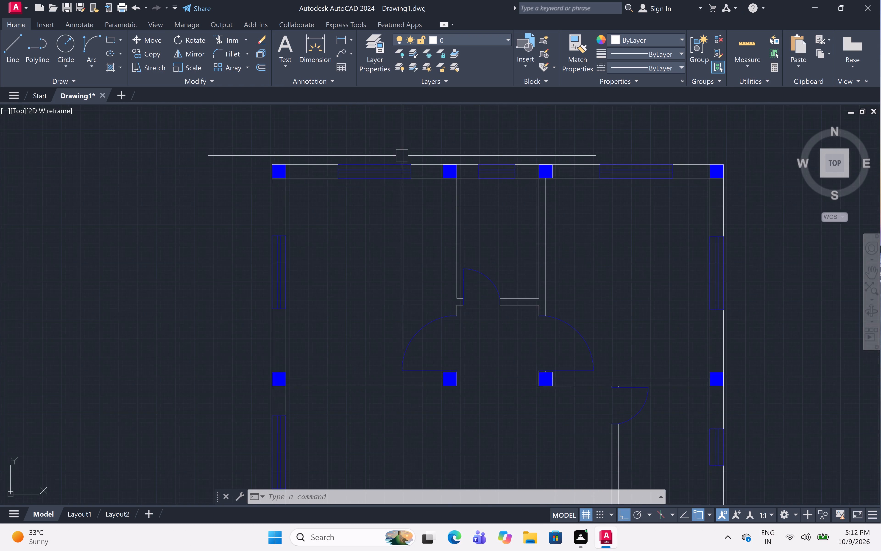
pyautogui.scroll(1, 402, 155)
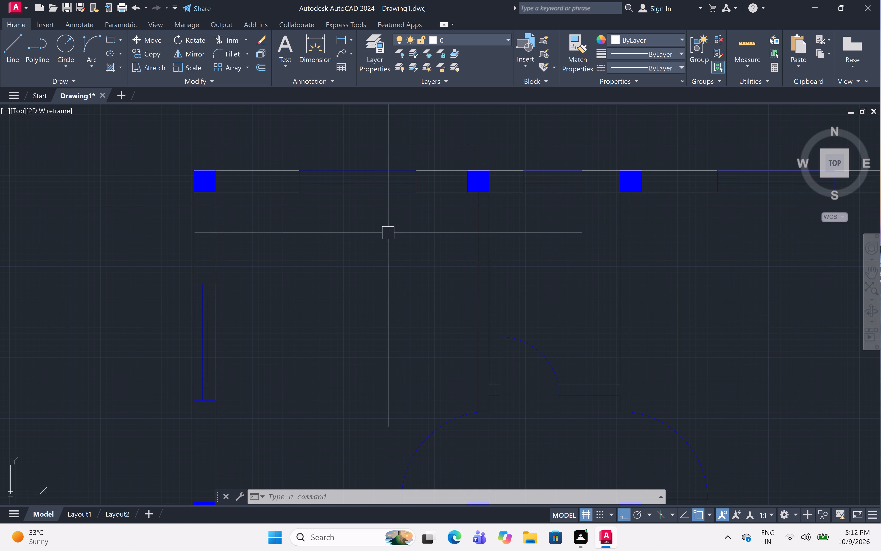
pyautogui.click(363, 62)
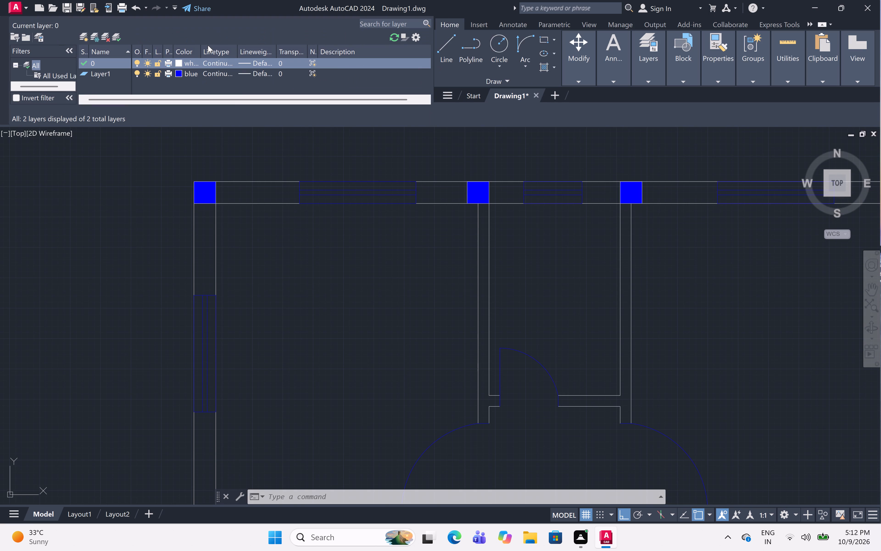
pyautogui.rightClick(200, 61)
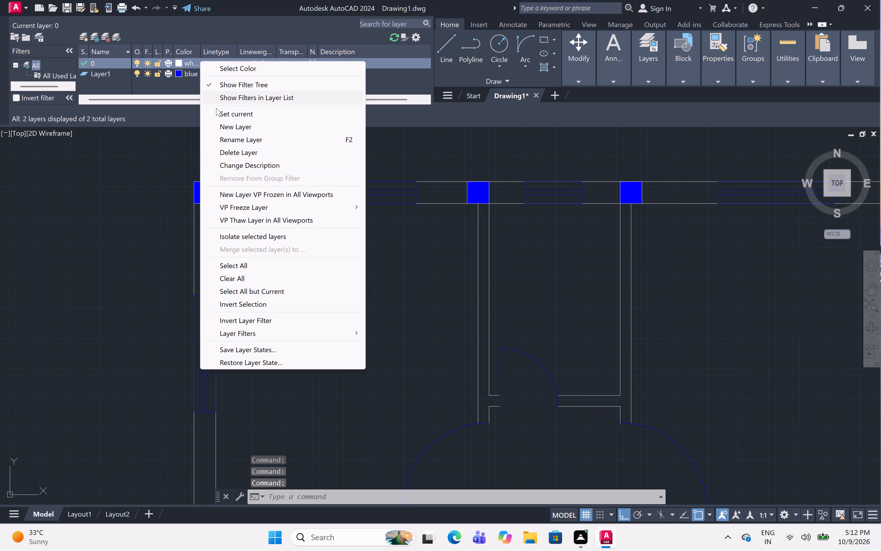
pyautogui.click(226, 125)
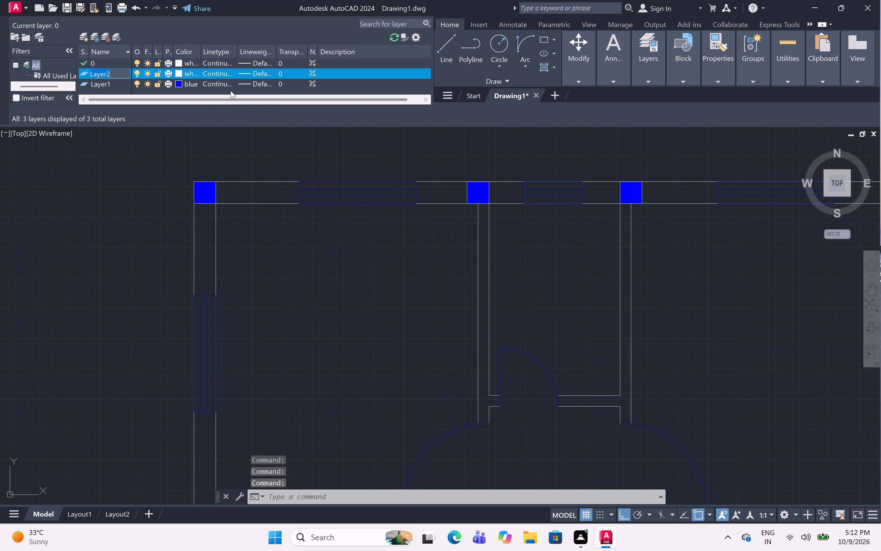
pyautogui.click(225, 71)
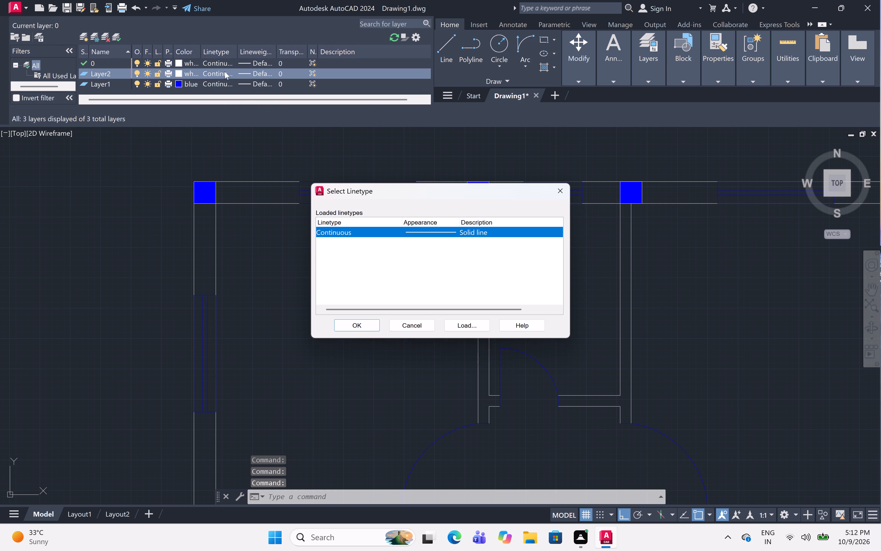
pyautogui.click(457, 328)
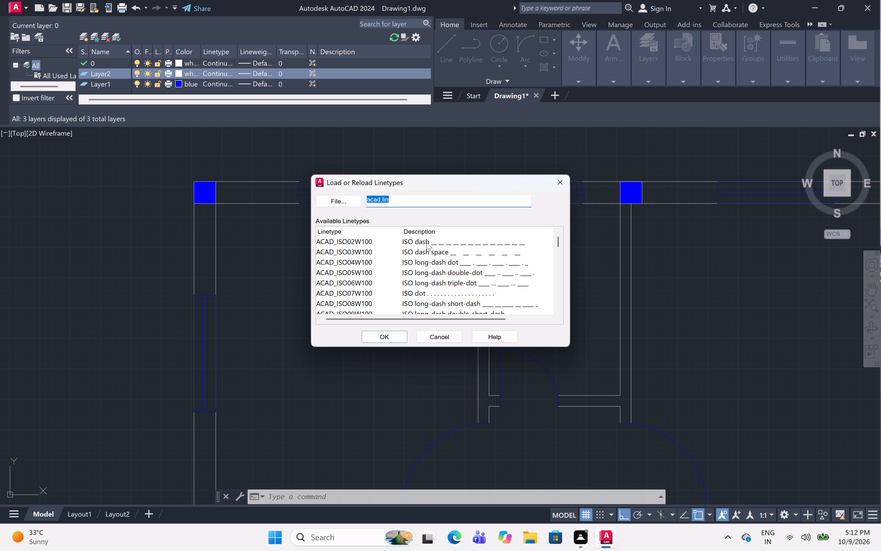
pyautogui.click(423, 238)
pyautogui.click(392, 336)
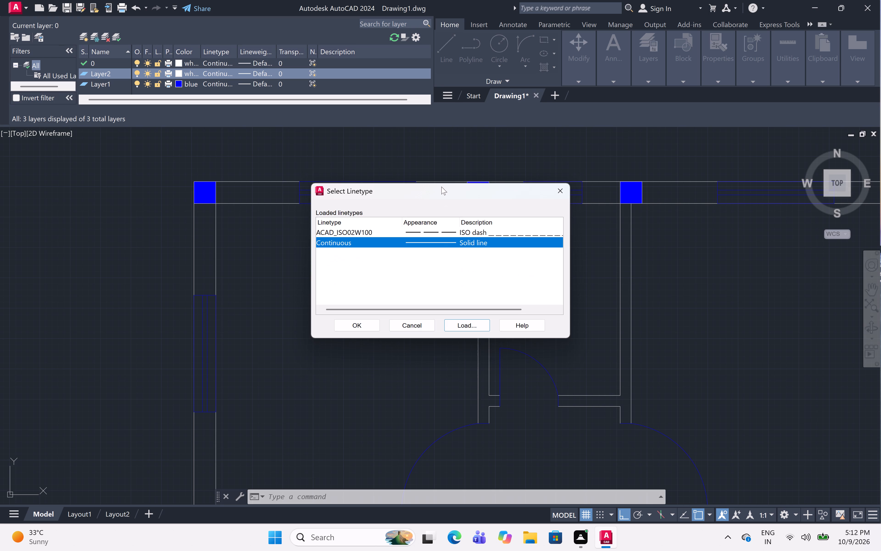
pyautogui.click(487, 230)
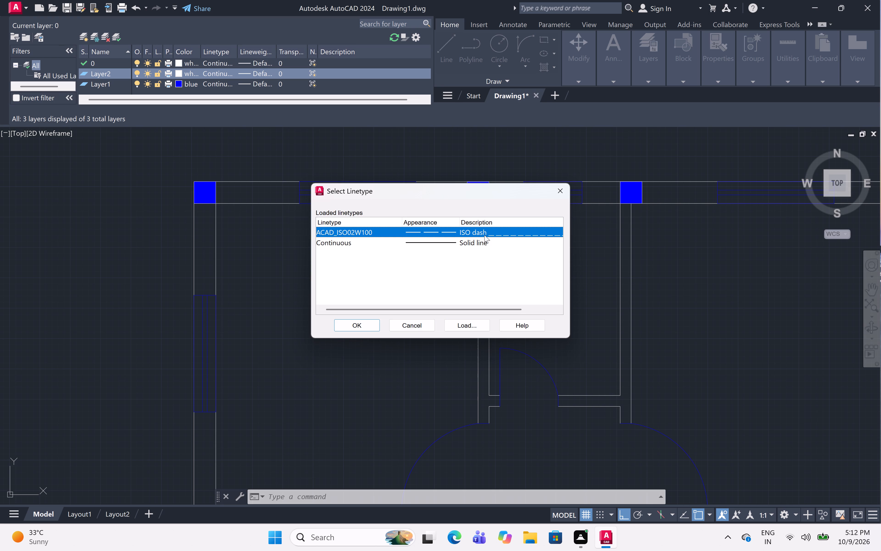
pyautogui.click(368, 328)
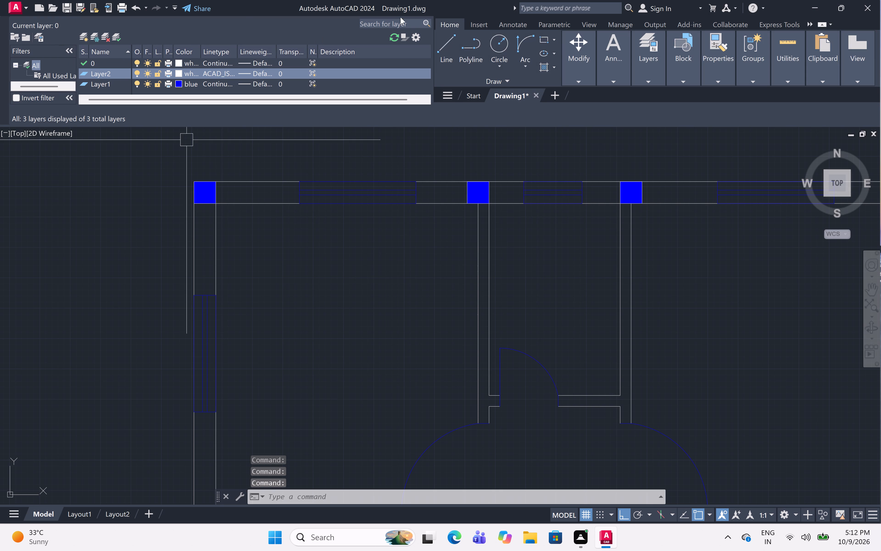
pyautogui.click(4, 17)
pyautogui.click(2, 20)
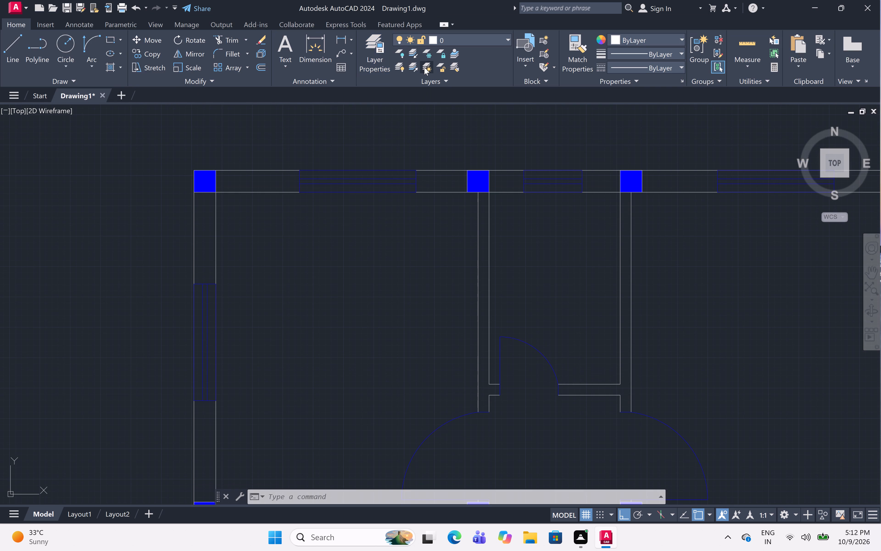
# On Layer2, draw a three-sided dashed projection outline 2' deep outside the upper wall's left window, extending slightly past both window ends.
pyautogui.click(467, 39)
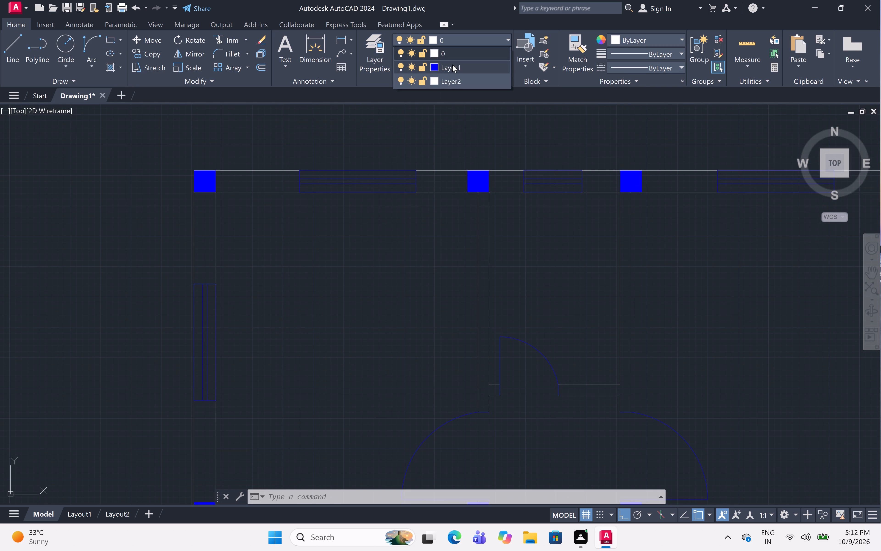
pyautogui.click(460, 82)
pyautogui.moveTo(406, 138); pyautogui.dragTo(409, 191, button='middle')
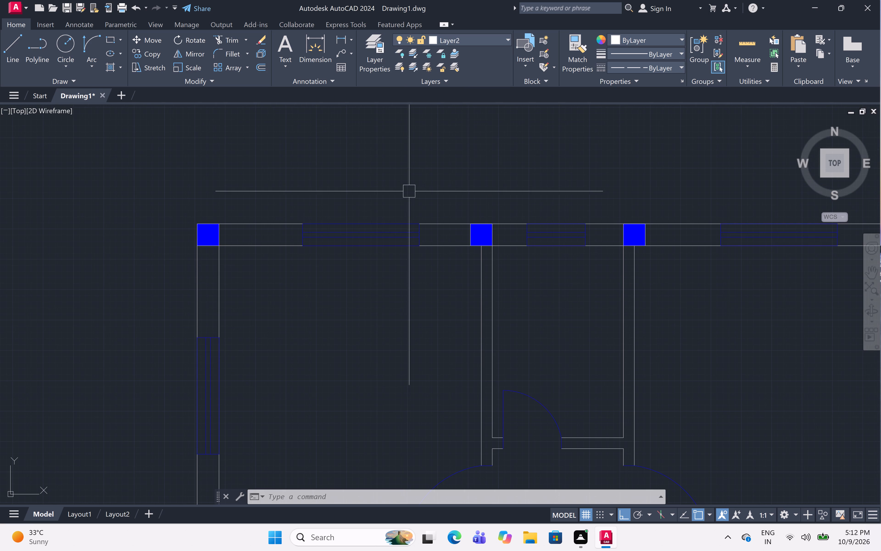
pyautogui.press('l')
pyautogui.press('space')
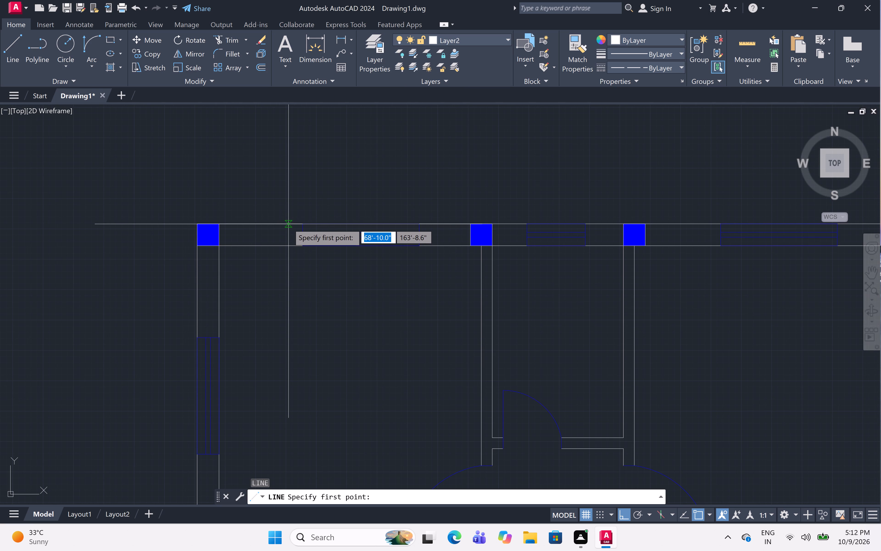
pyautogui.click(288, 223)
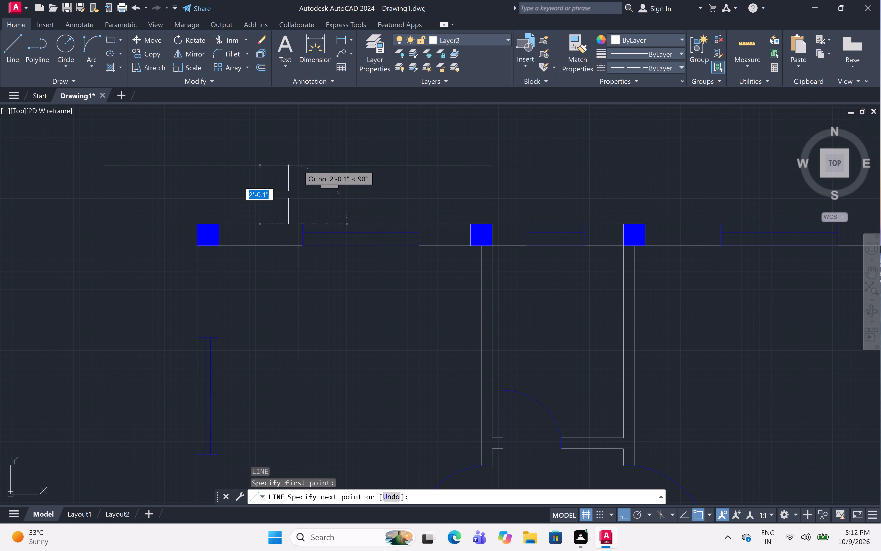
pyautogui.press('2')
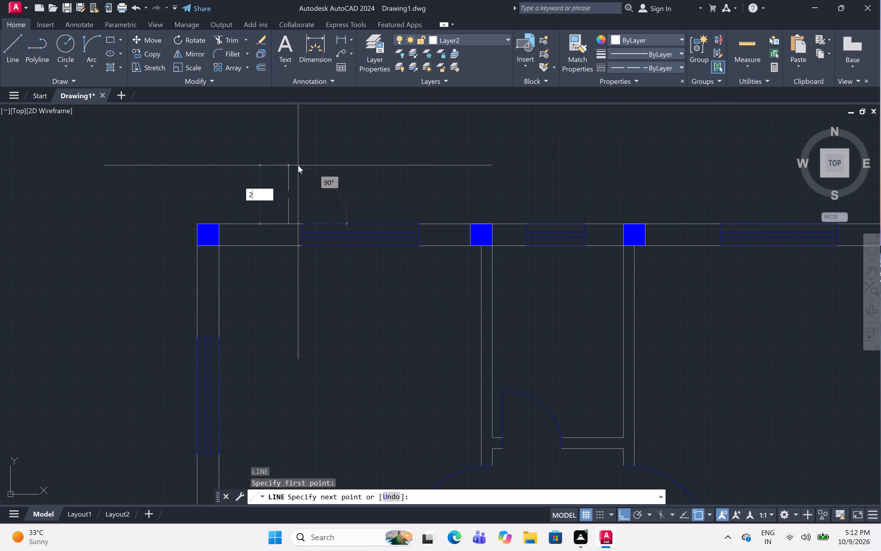
pyautogui.press("'")
pyautogui.press('space')
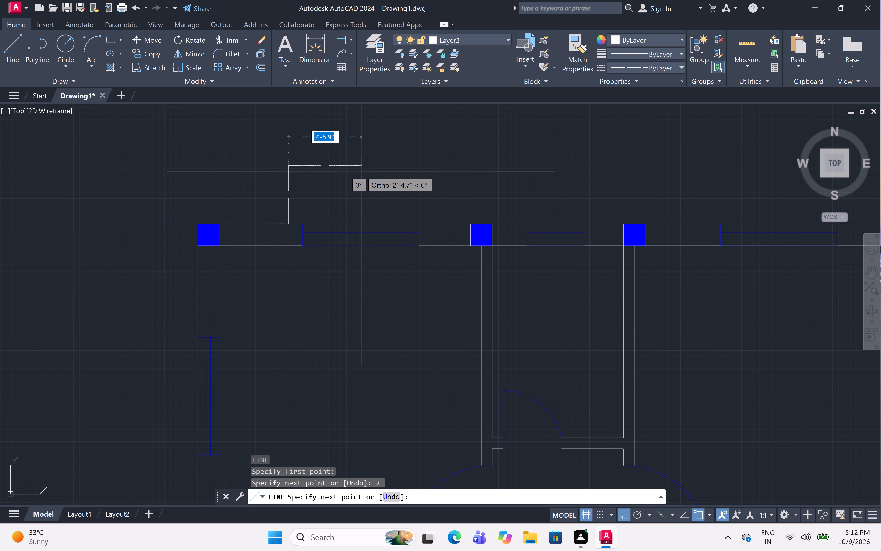
pyautogui.scroll(-4, 420, 183)
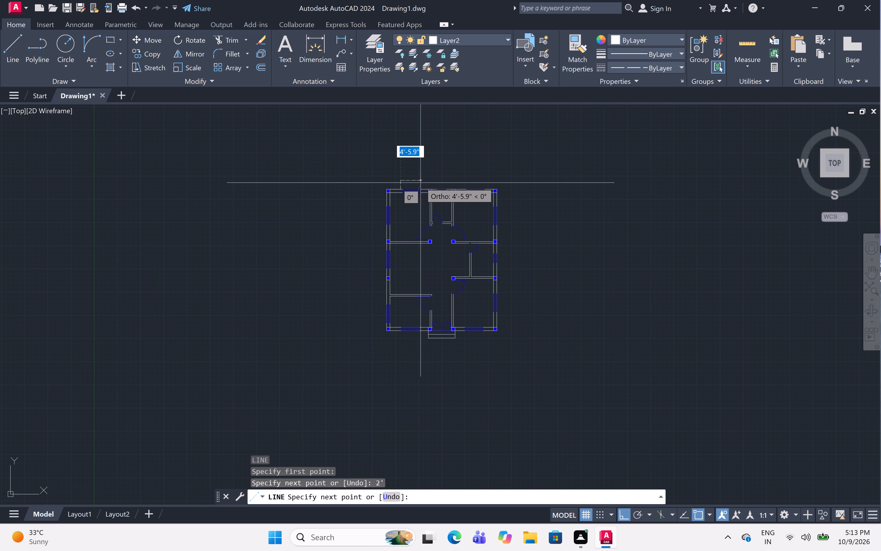
pyautogui.scroll(3, 421, 182)
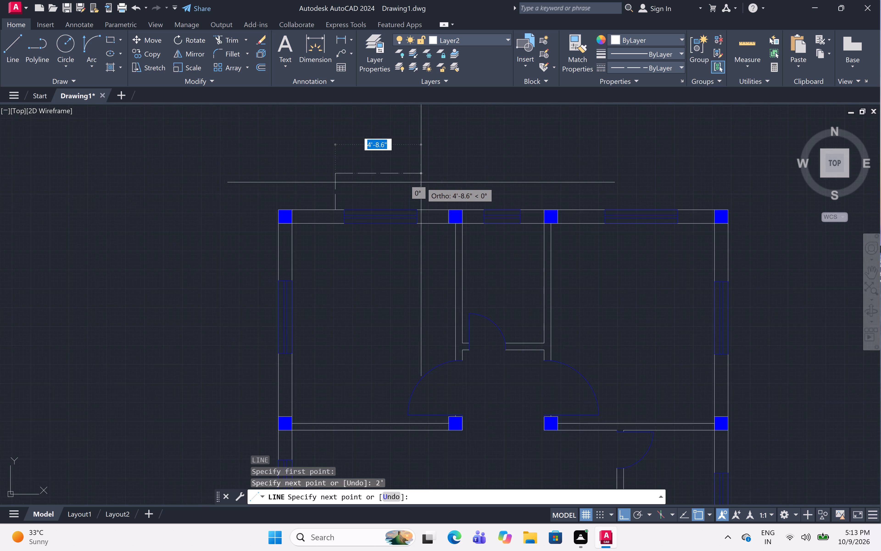
pyautogui.scroll(1, 421, 182)
pyautogui.click(429, 183)
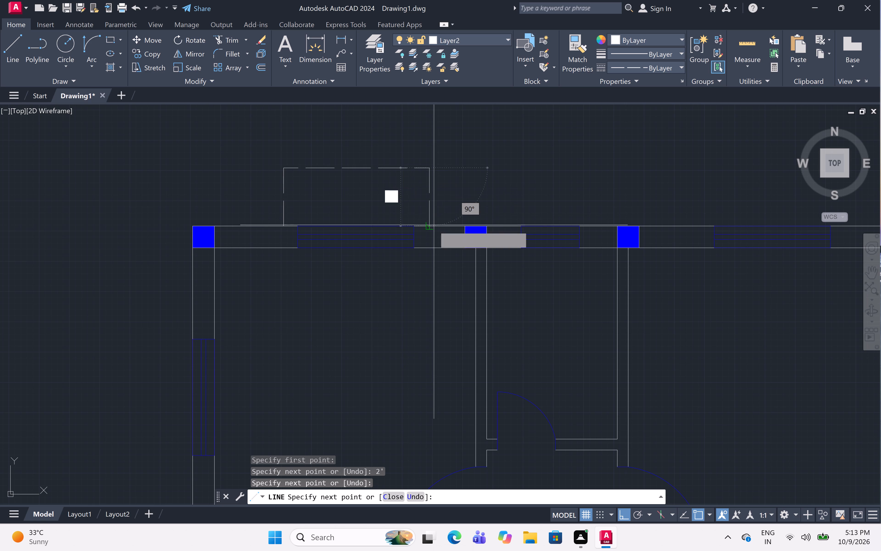
pyautogui.click(430, 229)
pyautogui.press('space')
# Draw a three-sided dashed projection outline 2' deep outside the upper wall's small middle window, extending slightly past both window ends.
pyautogui.scroll(-3, 485, 209)
pyautogui.press('space')
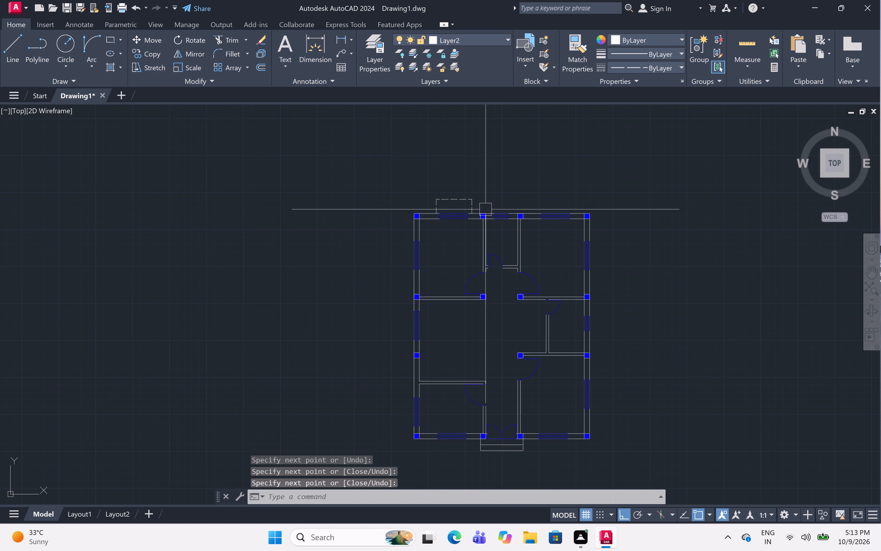
pyautogui.scroll(4, 485, 210)
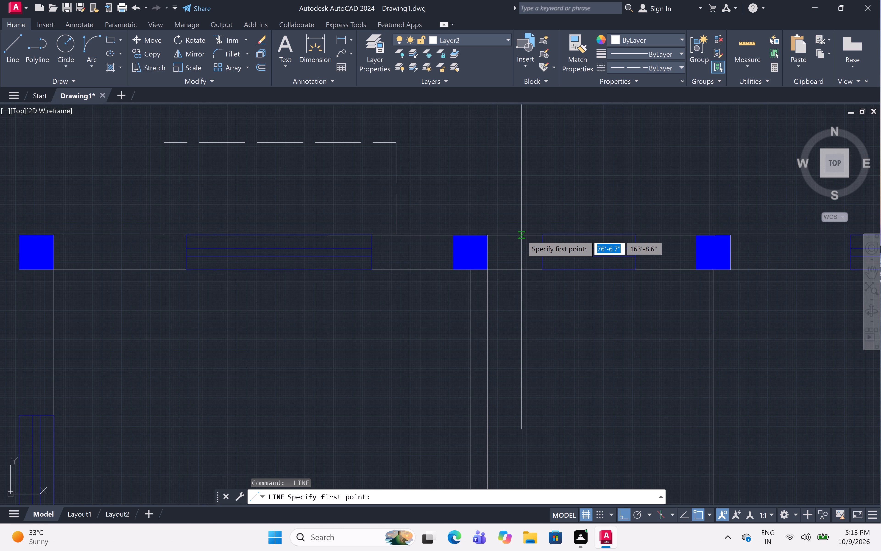
pyautogui.click(522, 235)
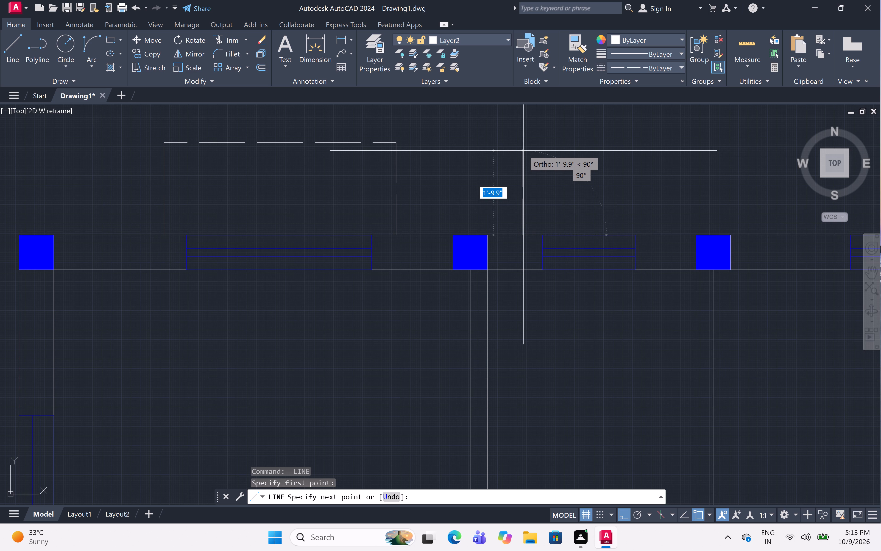
pyautogui.press('2')
pyautogui.press("'")
pyautogui.press('space')
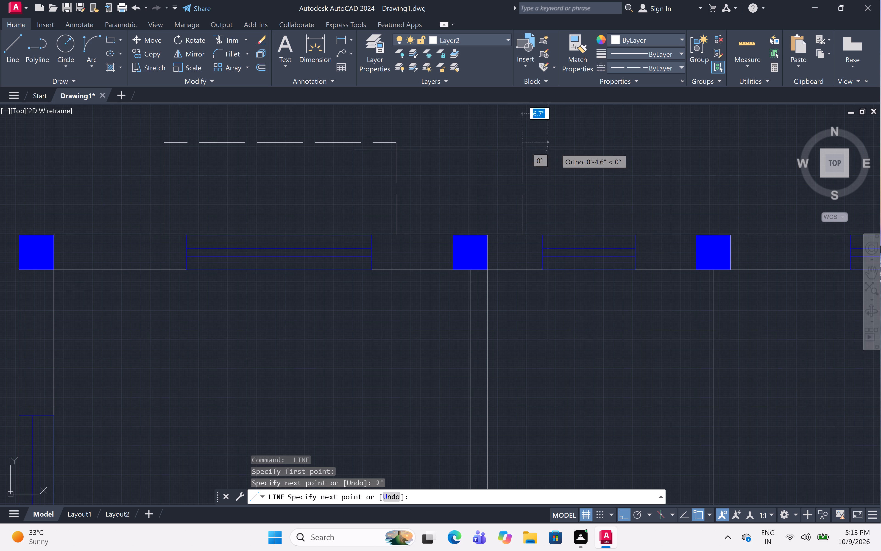
pyautogui.click(652, 138)
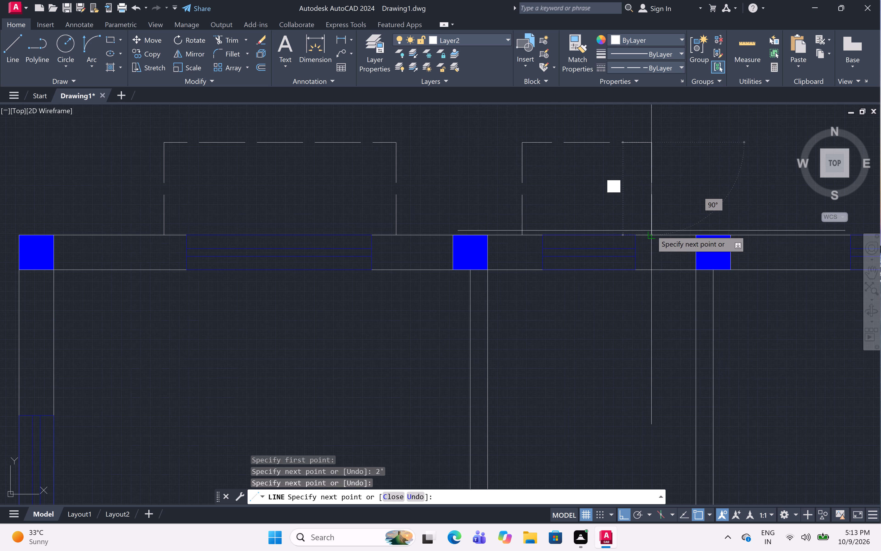
pyautogui.click(654, 237)
pyautogui.press('space')
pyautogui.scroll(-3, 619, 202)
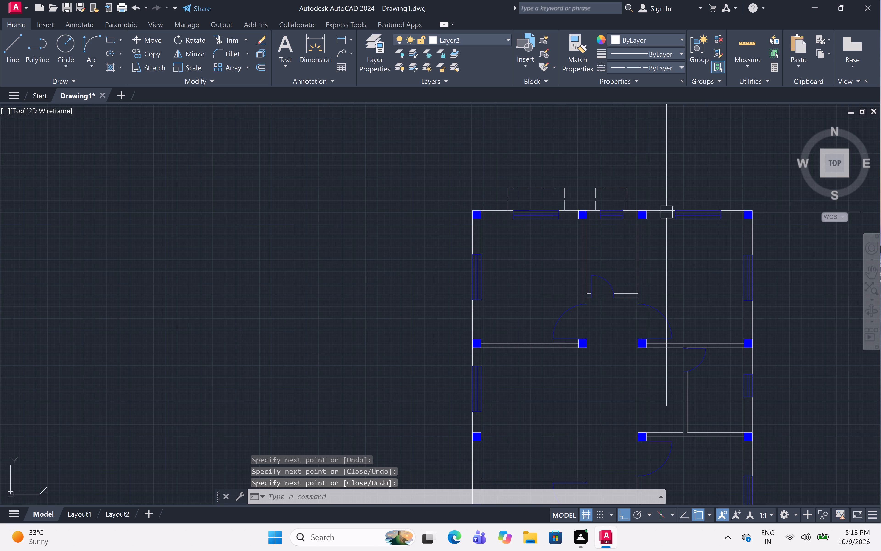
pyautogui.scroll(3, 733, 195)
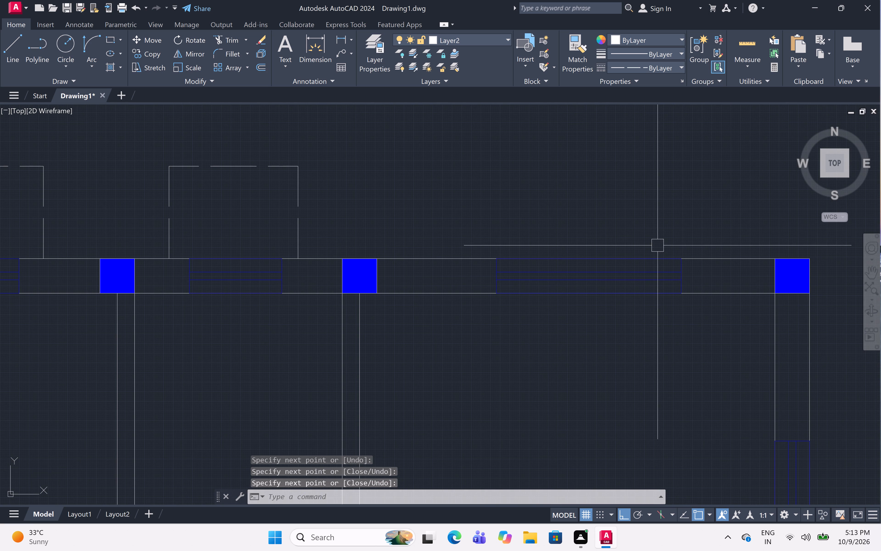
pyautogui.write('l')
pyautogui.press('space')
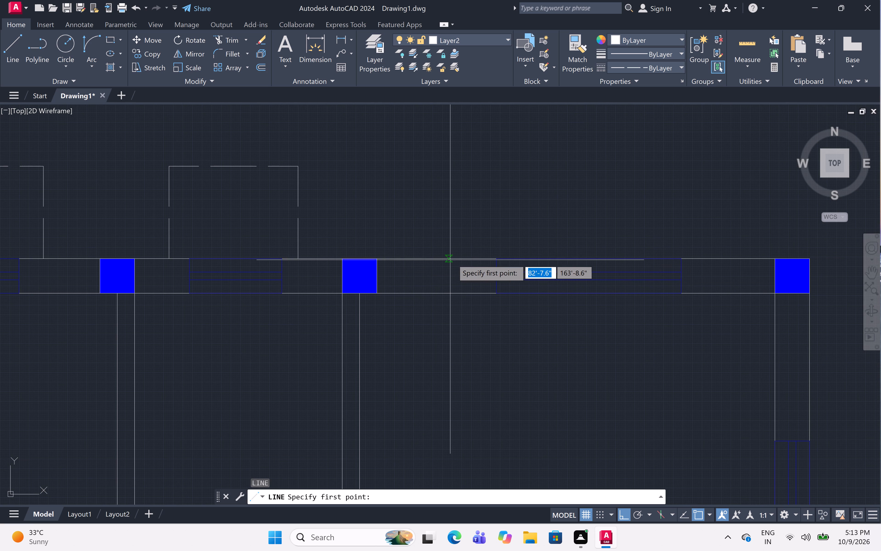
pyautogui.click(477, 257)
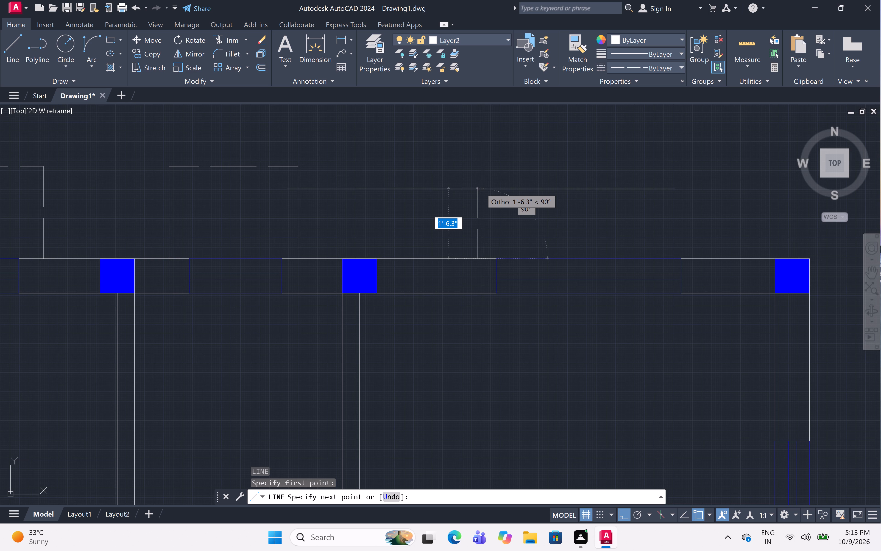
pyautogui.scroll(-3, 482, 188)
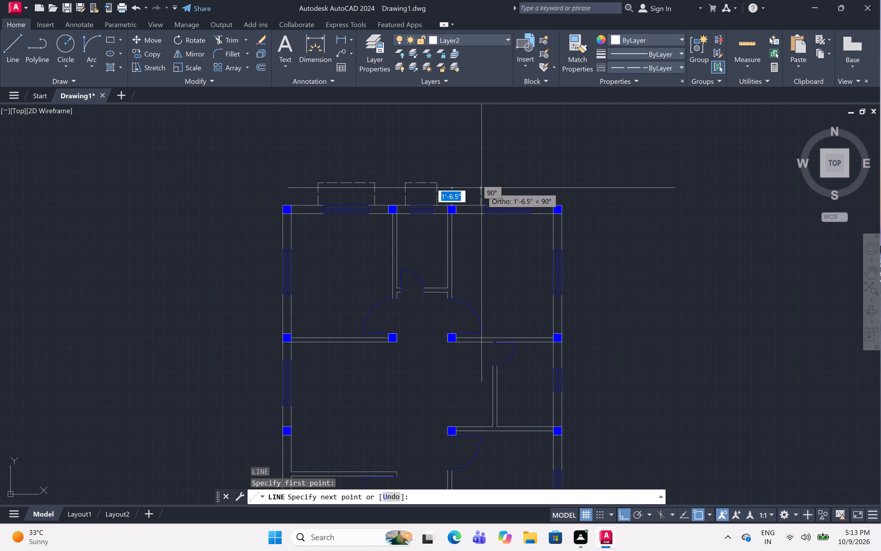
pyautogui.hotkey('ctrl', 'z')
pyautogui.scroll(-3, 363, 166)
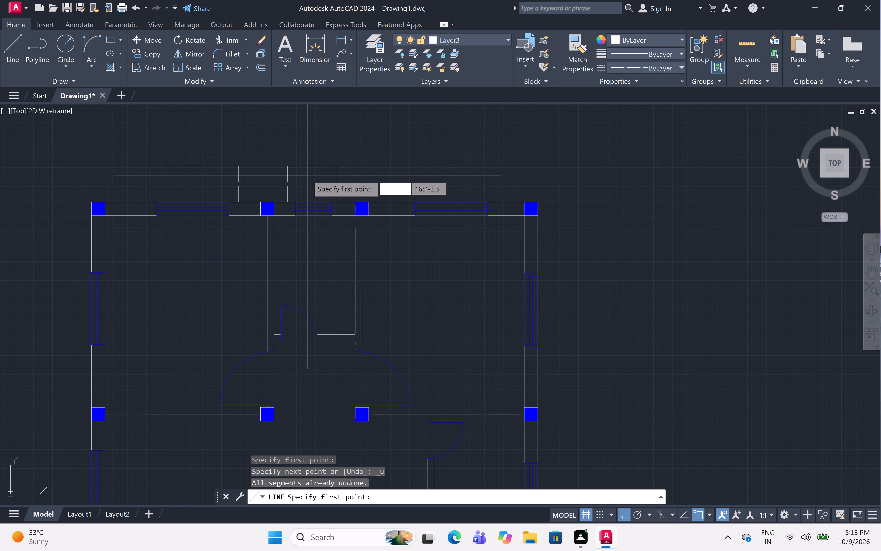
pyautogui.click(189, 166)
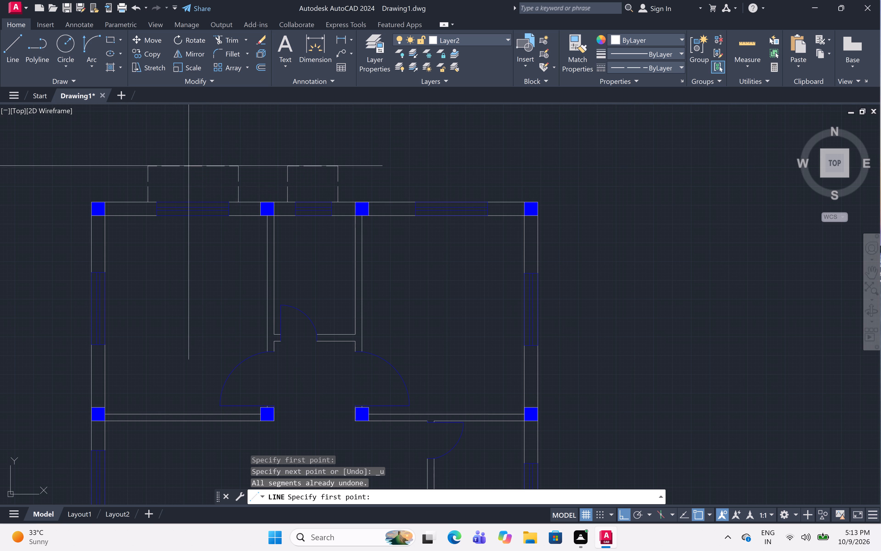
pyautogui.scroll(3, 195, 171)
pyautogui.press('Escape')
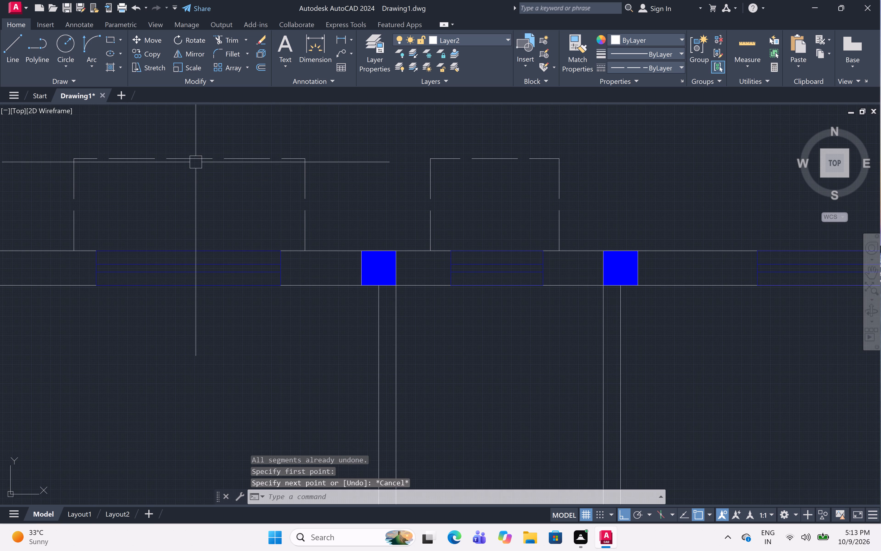
# Move the outer dashed line of the left window's projection outline 6" toward the wall.
pyautogui.click(196, 159)
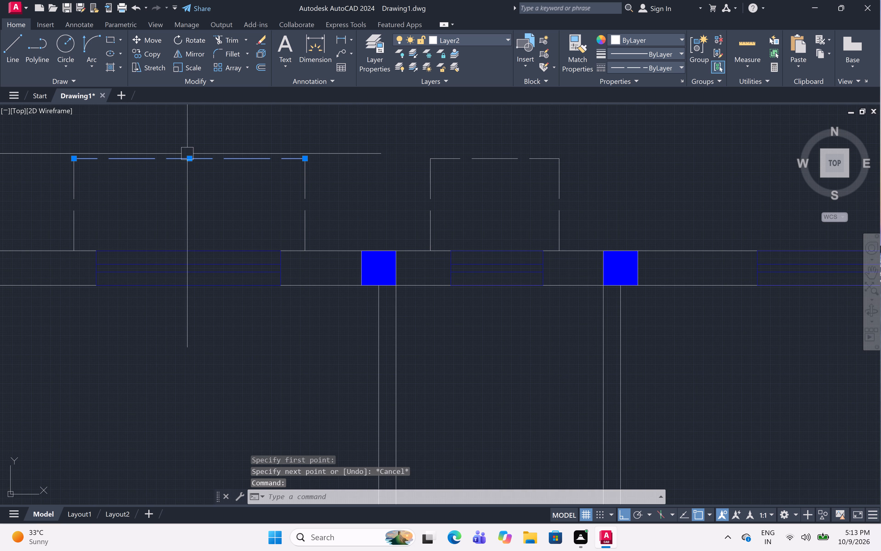
pyautogui.click(193, 162)
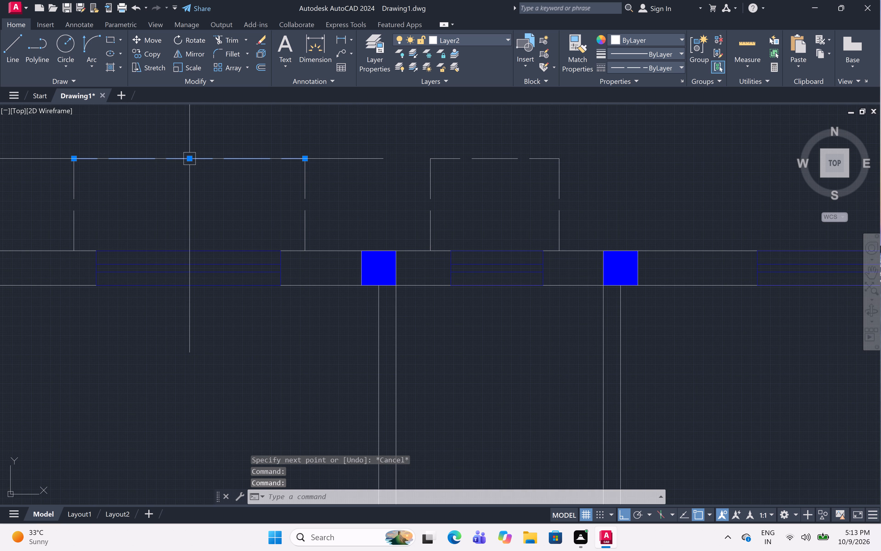
pyautogui.click(190, 158)
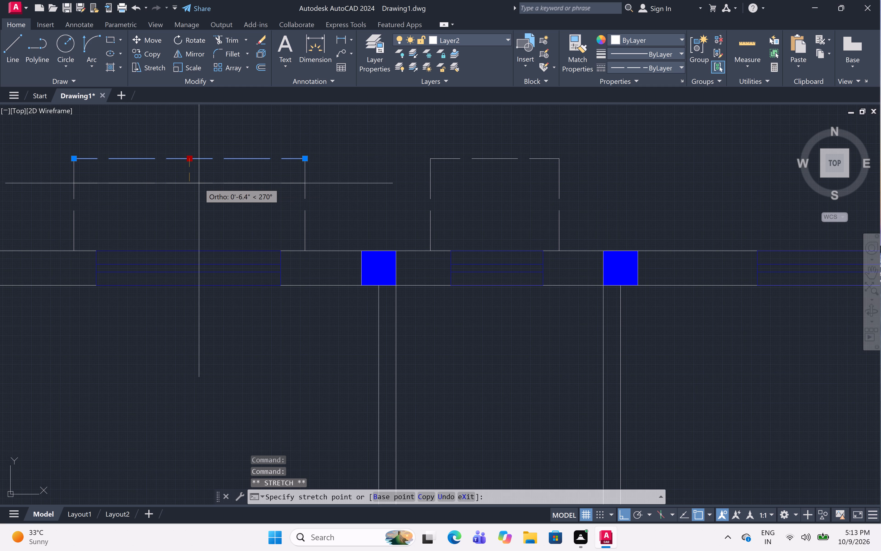
pyautogui.press('6')
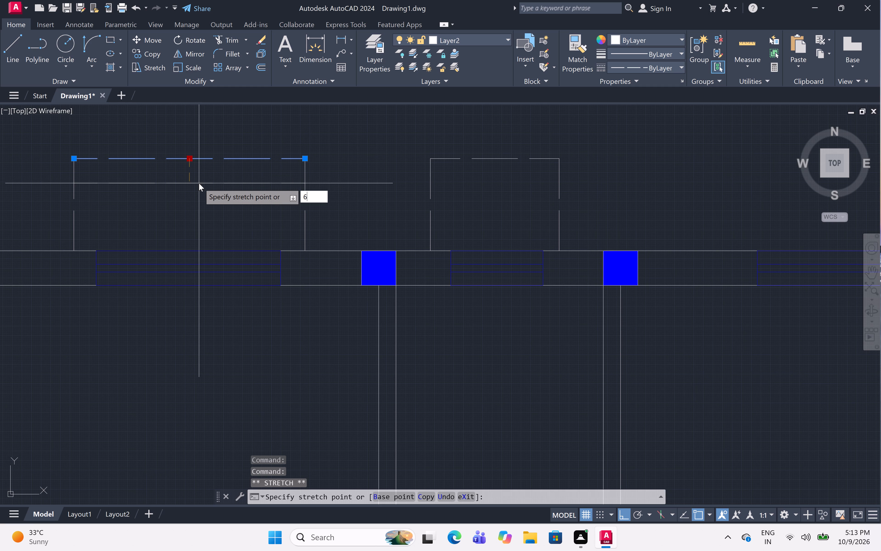
pyautogui.write('"')
pyautogui.press('space')
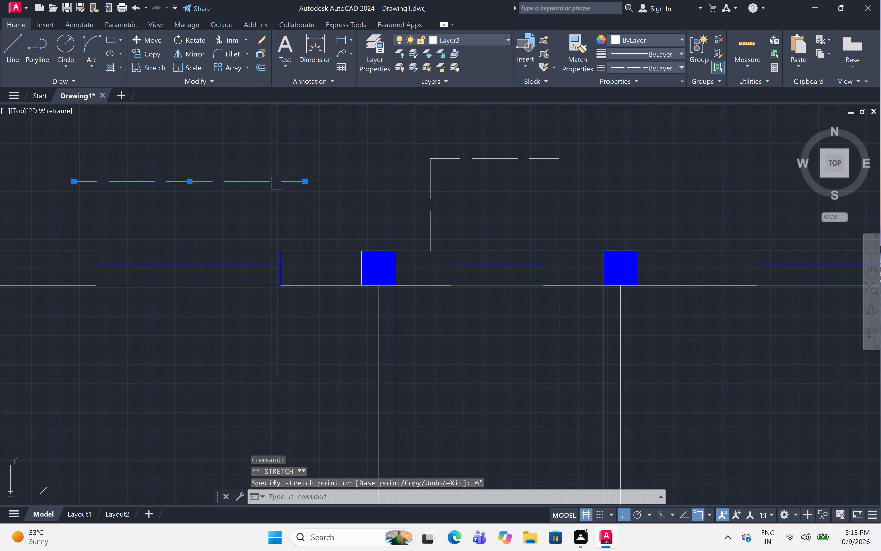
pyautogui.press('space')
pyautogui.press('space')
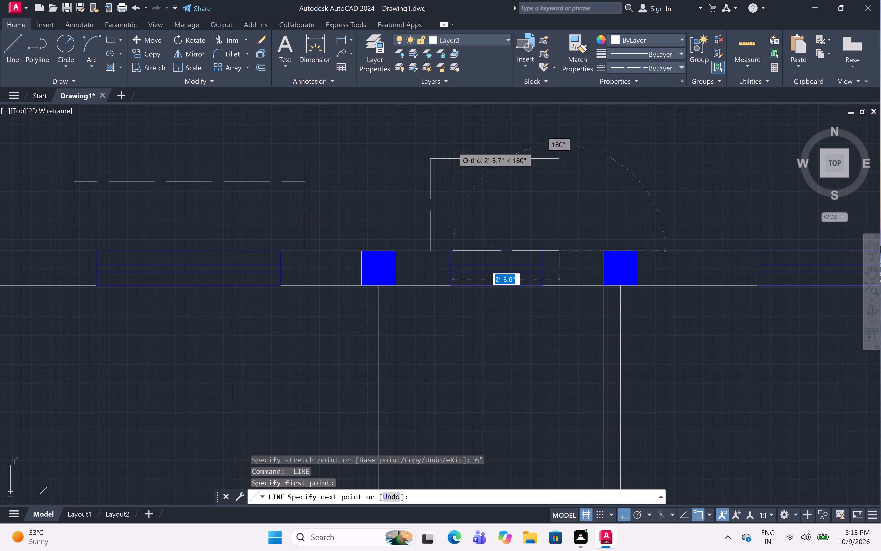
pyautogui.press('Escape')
# Move the outer dashed line of the small middle window's projection outline 6" toward the wall.
pyautogui.click(486, 159)
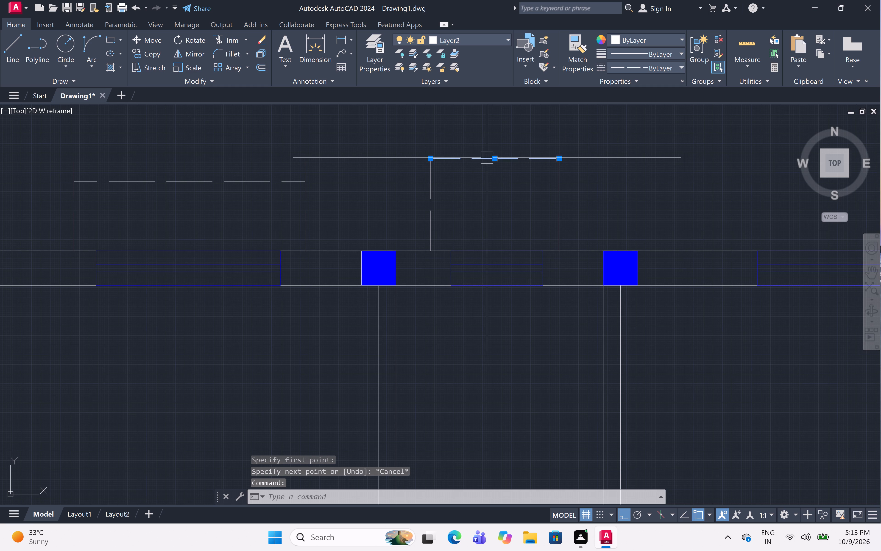
pyautogui.click(495, 160)
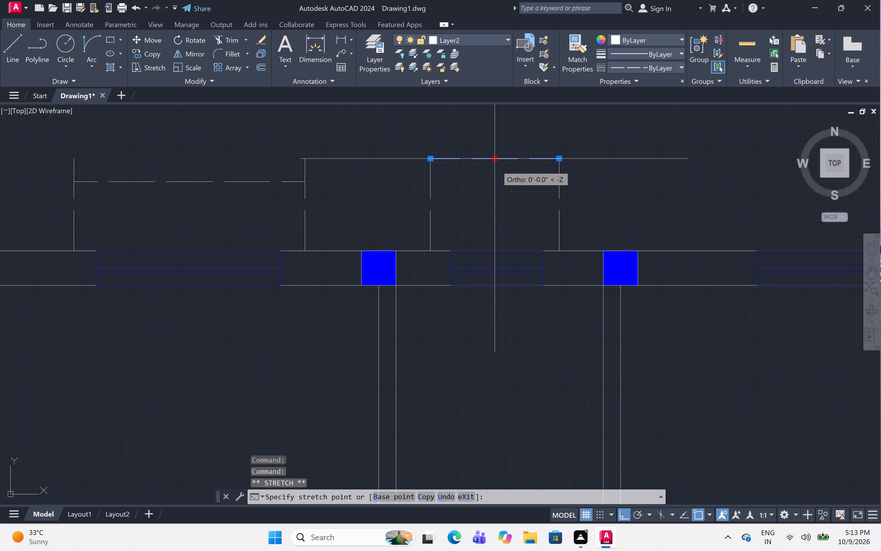
pyautogui.press('6')
pyautogui.write('"')
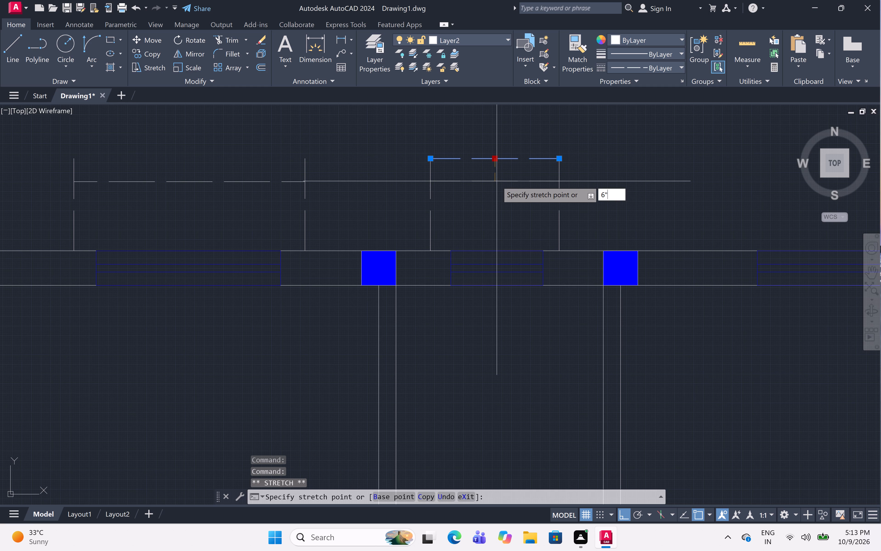
pyautogui.press('space')
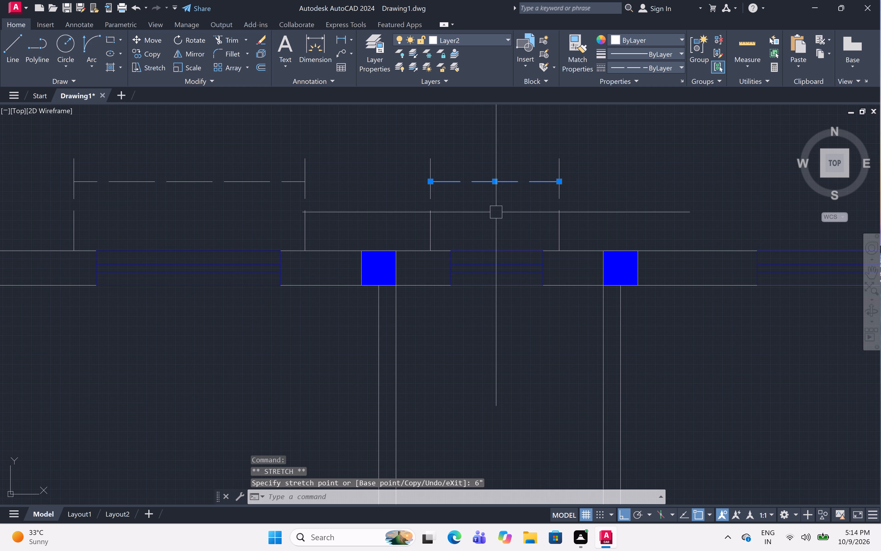
pyautogui.press('Escape')
# Trim the side line ends projecting beyond the outer dashed lines of the upper wall's left and small middle window outlines.
pyautogui.write('tr')
pyautogui.press('space')
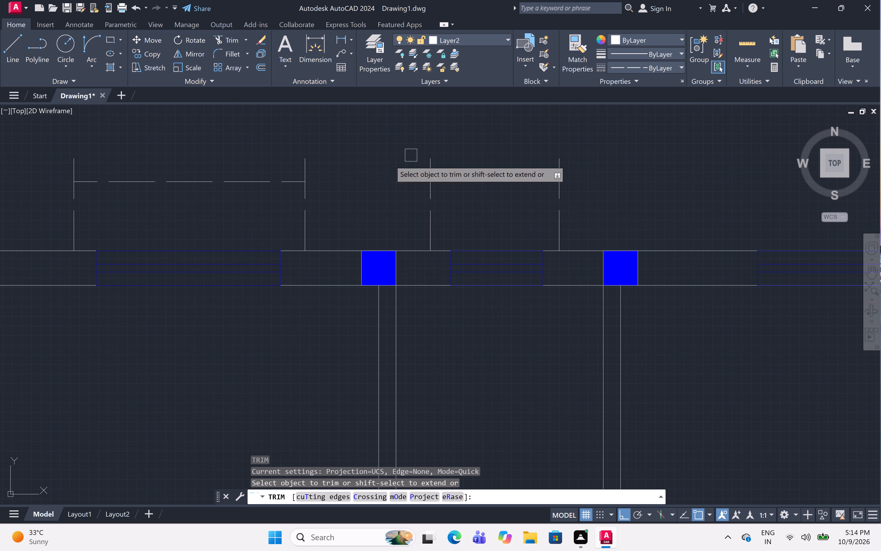
pyautogui.click(309, 160)
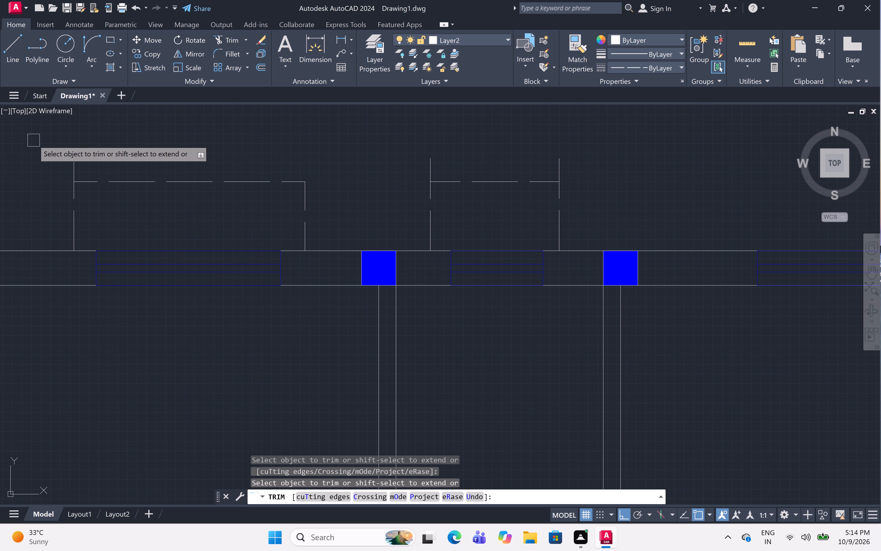
pyautogui.click(69, 159)
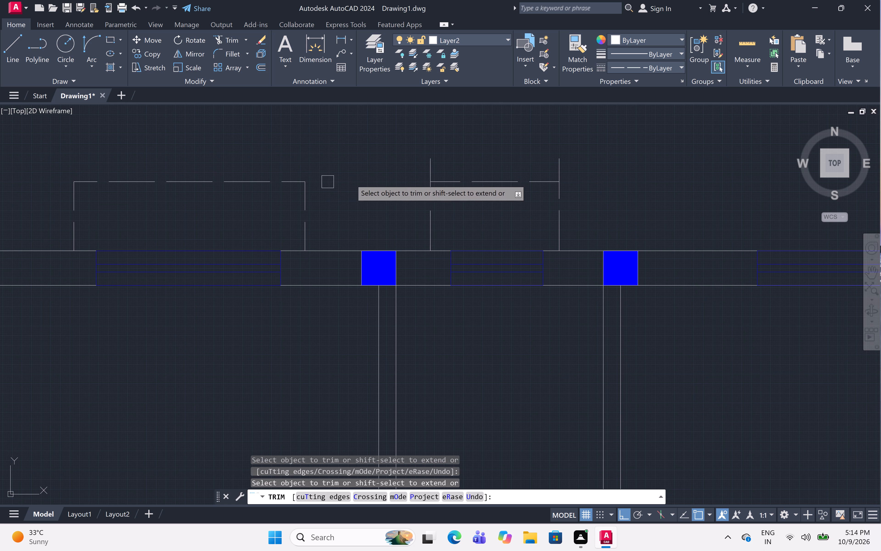
pyautogui.click(433, 160)
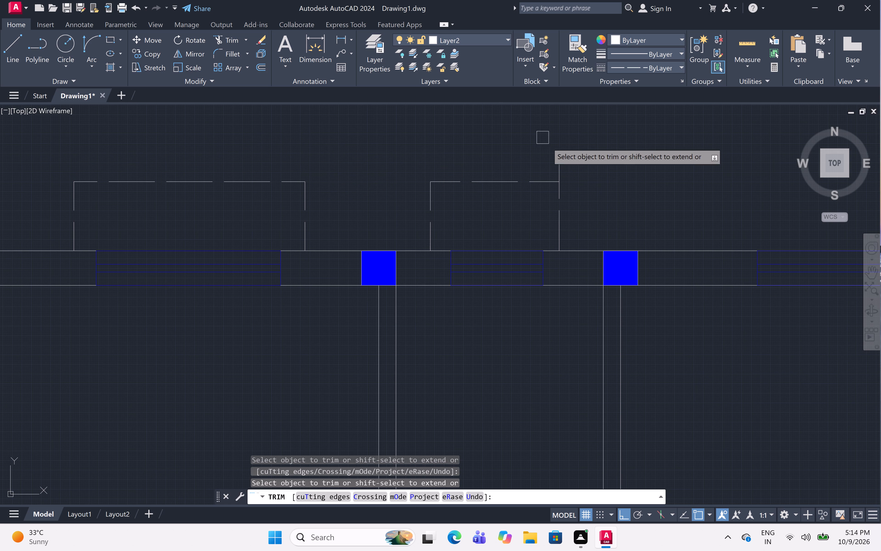
pyautogui.click(555, 160)
pyautogui.scroll(-3, 491, 139)
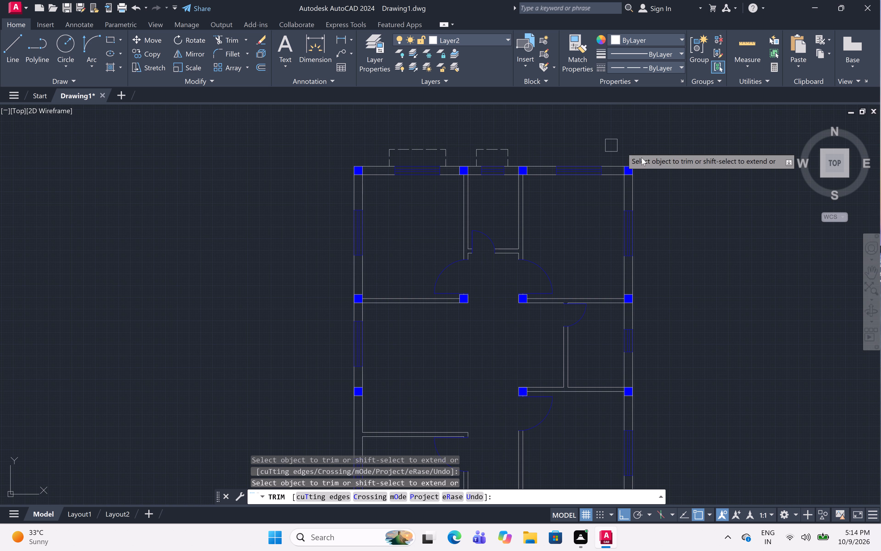
pyautogui.scroll(2, 615, 149)
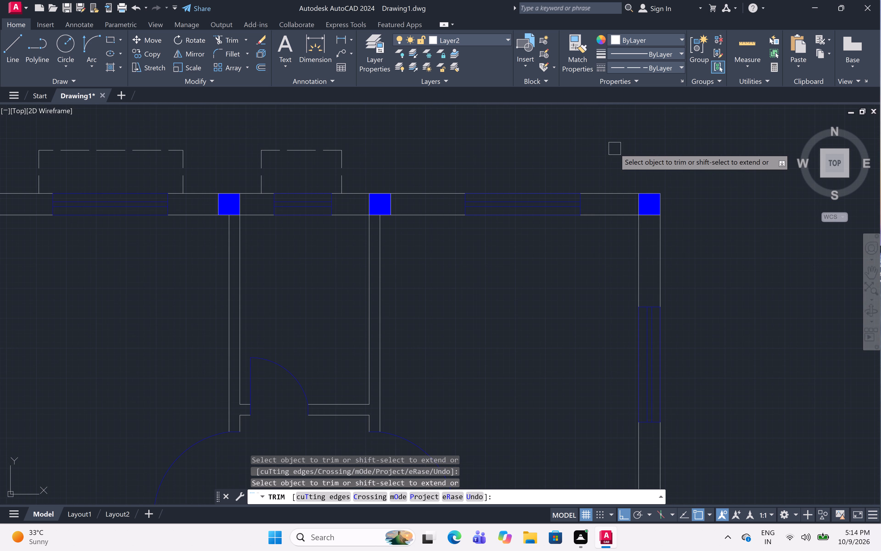
pyautogui.press('Escape')
# Draw a three-sided dashed projection outline 1'6" deep outside the upper wall's right window, extending slightly past both window ends.
pyautogui.press('l')
pyautogui.press('space')
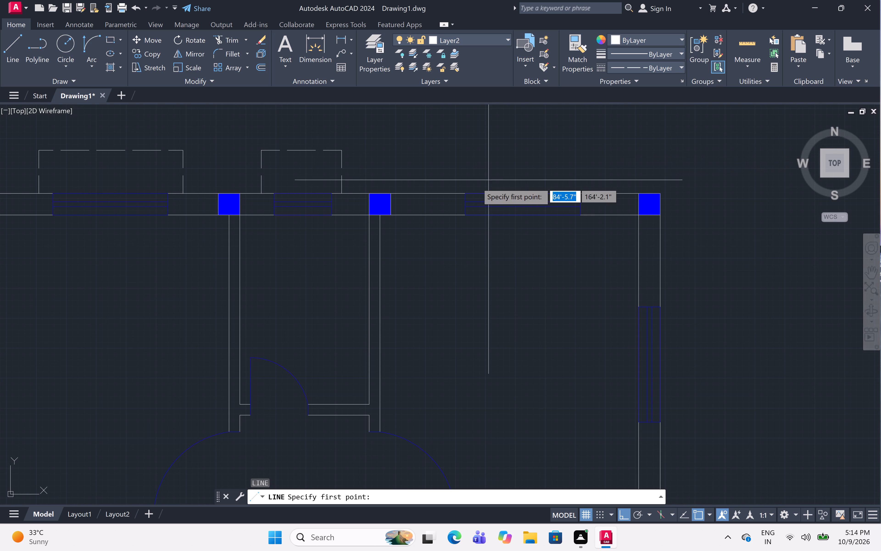
pyautogui.click(453, 194)
pyautogui.press('1')
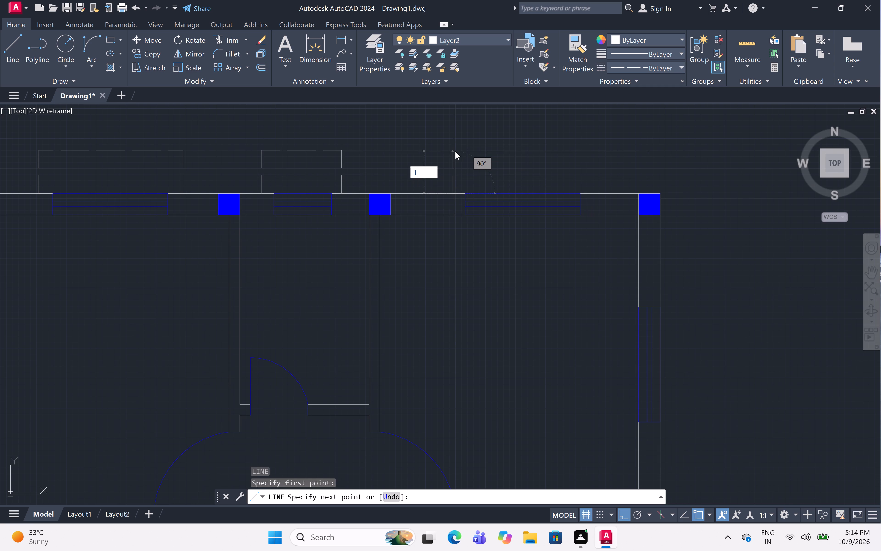
pyautogui.write('\'6"')
pyautogui.press('space')
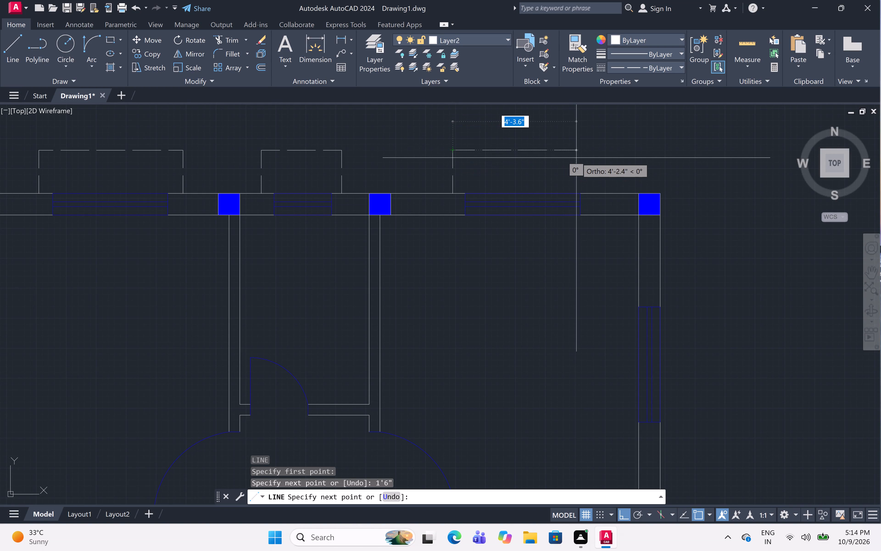
pyautogui.click(596, 146)
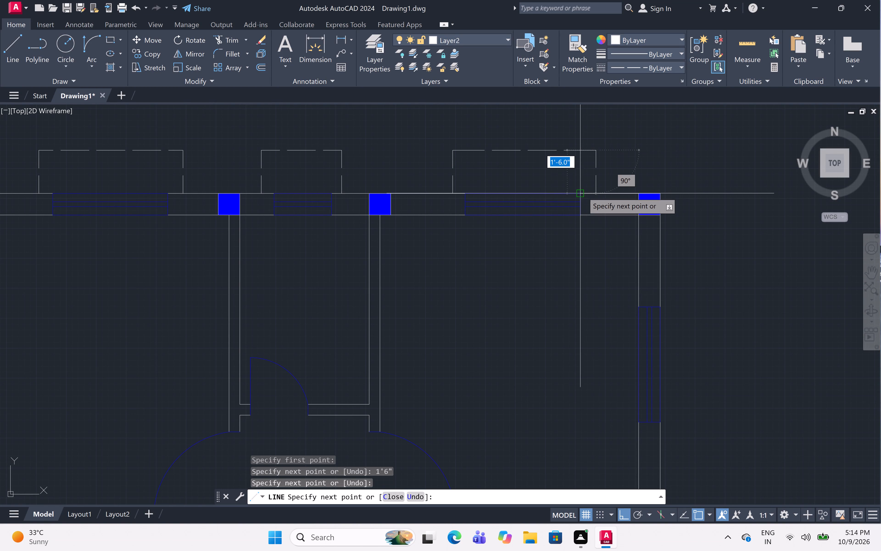
pyautogui.click(595, 190)
pyautogui.press('space')
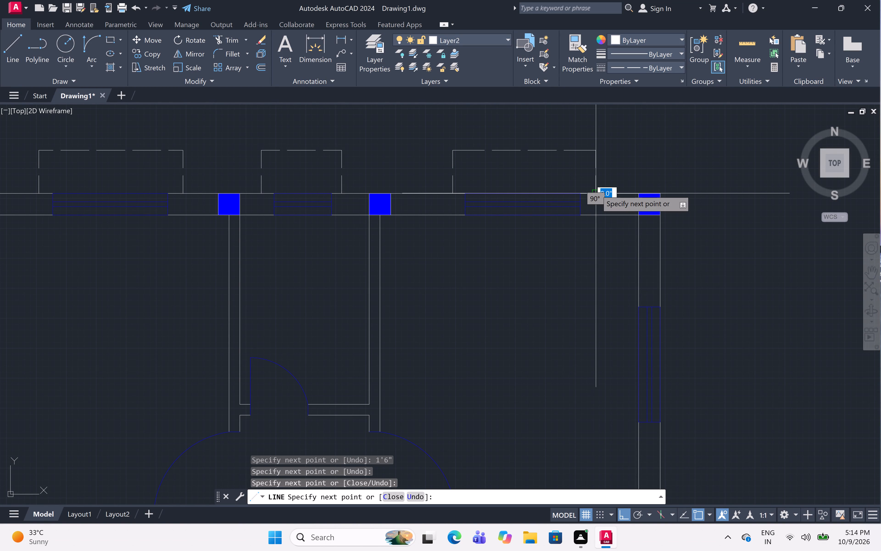
# Draw a three-sided dashed projection outline 1'6" deep and about 5'-1" long outside the right wall's upper window.
pyautogui.scroll(-4, 603, 166)
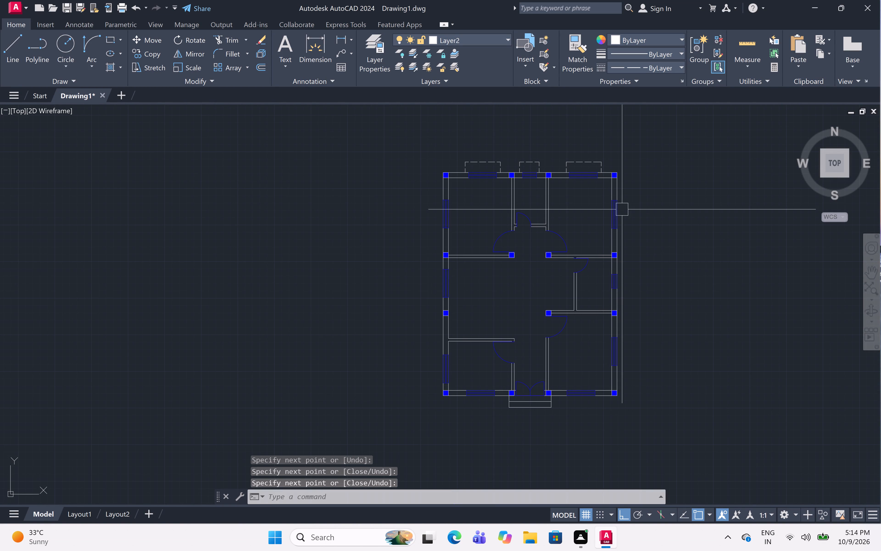
pyautogui.scroll(3, 626, 218)
pyautogui.moveTo(628, 207); pyautogui.dragTo(637, 255, button='middle')
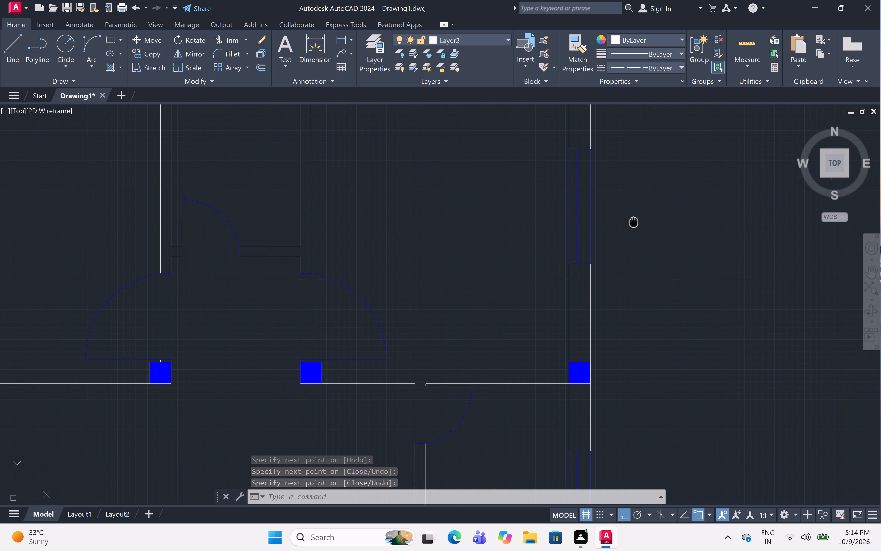
pyautogui.moveTo(637, 255); pyautogui.dragTo(637, 257, button='middle')
pyautogui.press('l')
pyautogui.press('space')
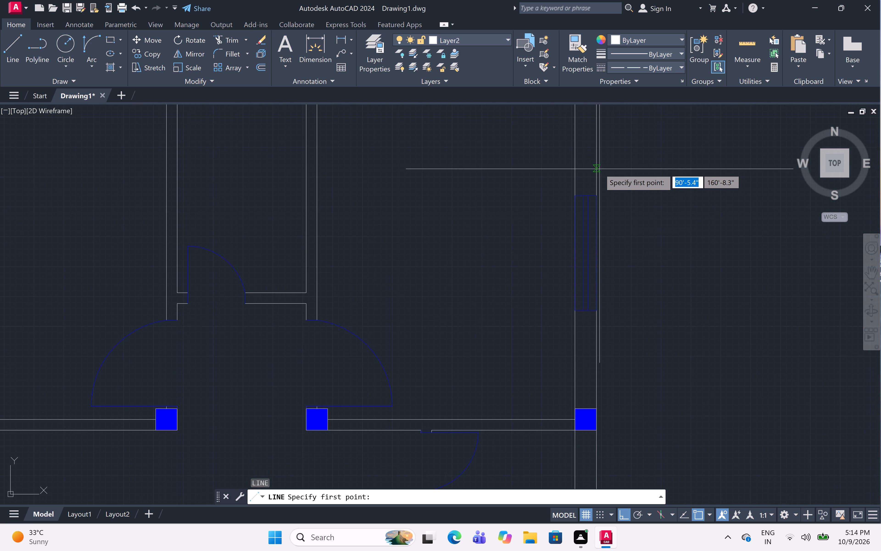
pyautogui.click(597, 180)
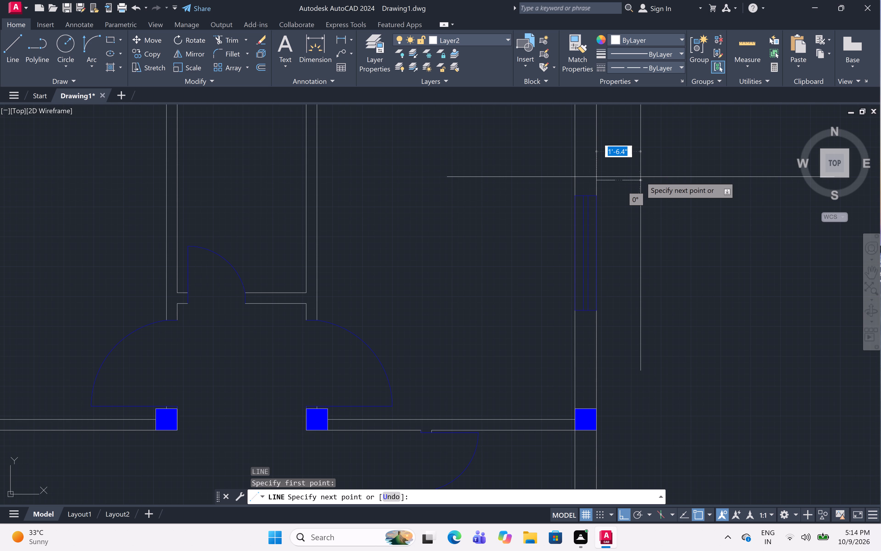
pyautogui.write('1\'6"')
pyautogui.press('space')
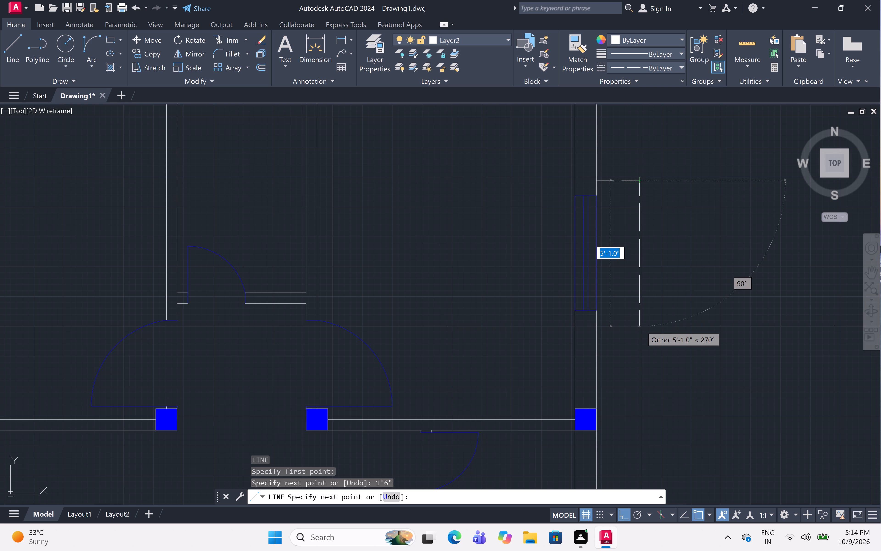
pyautogui.click(640, 325)
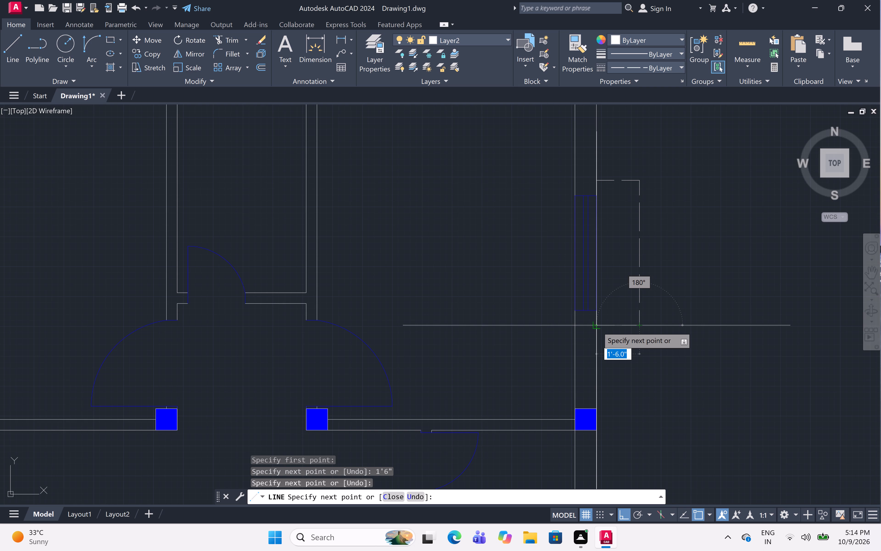
pyautogui.click(597, 326)
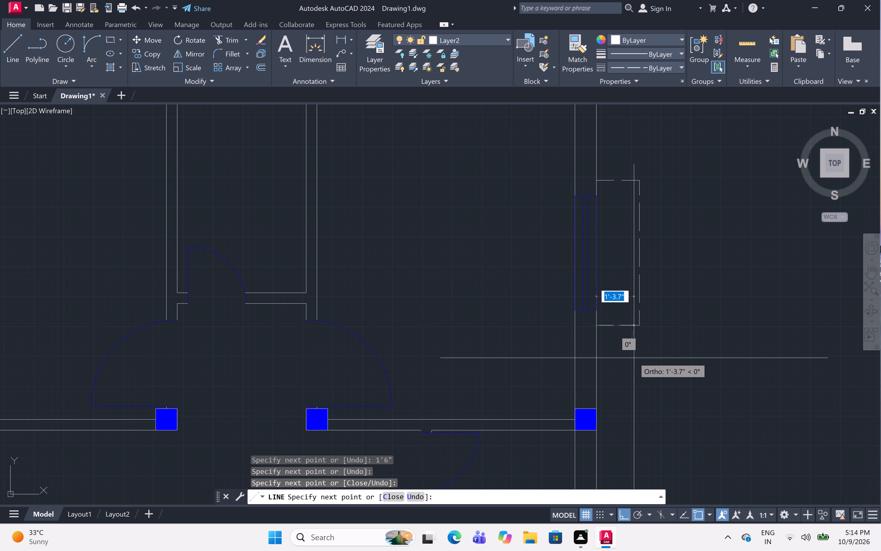
pyautogui.press('Escape')
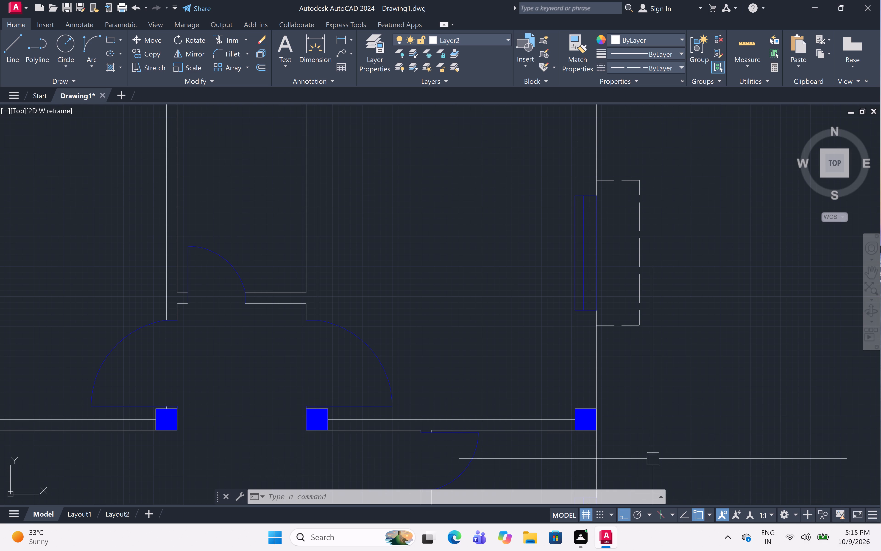
# Draw a three-sided dashed projection outline 1'6" deep outside the right wall's small middle window, extending slightly past both window ends.
pyautogui.scroll(-2, 564, 307)
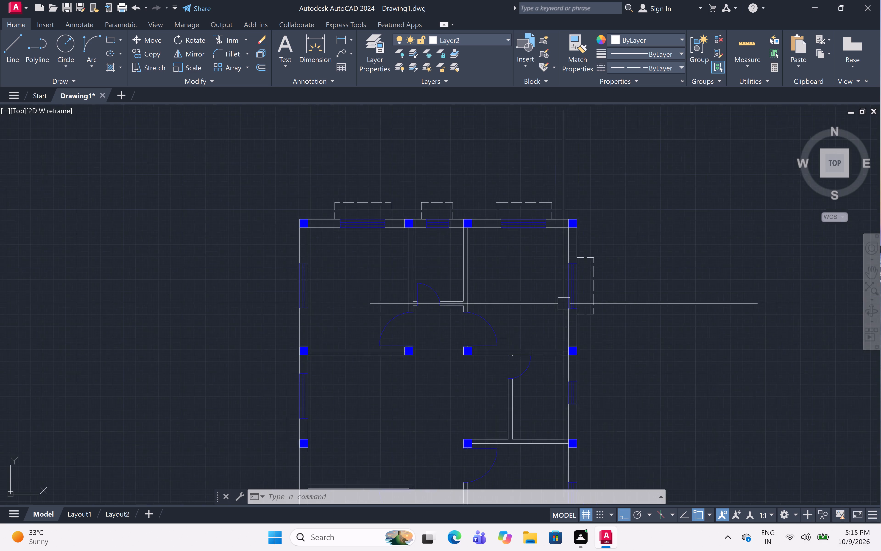
pyautogui.scroll(-2, 564, 304)
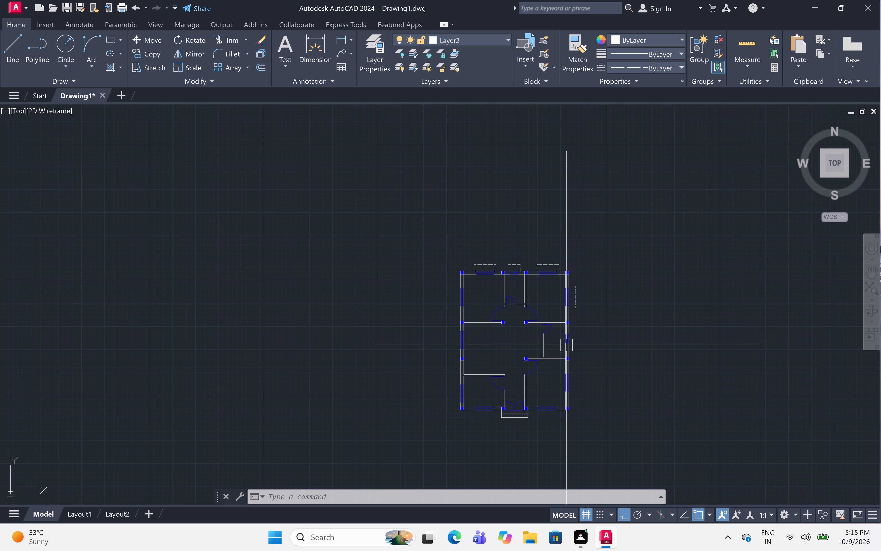
pyautogui.scroll(5, 576, 334)
pyautogui.moveTo(569, 379); pyautogui.dragTo(587, 316, button='middle')
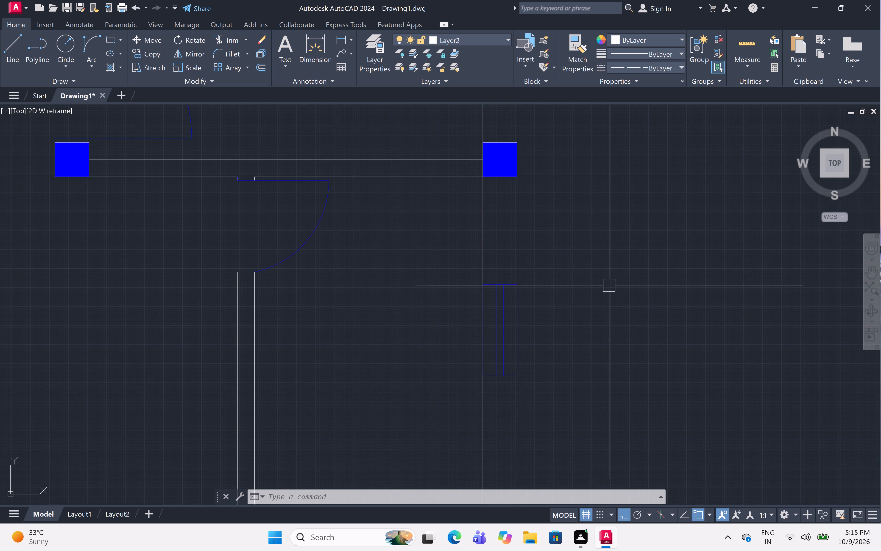
pyautogui.write('l')
pyautogui.press('space')
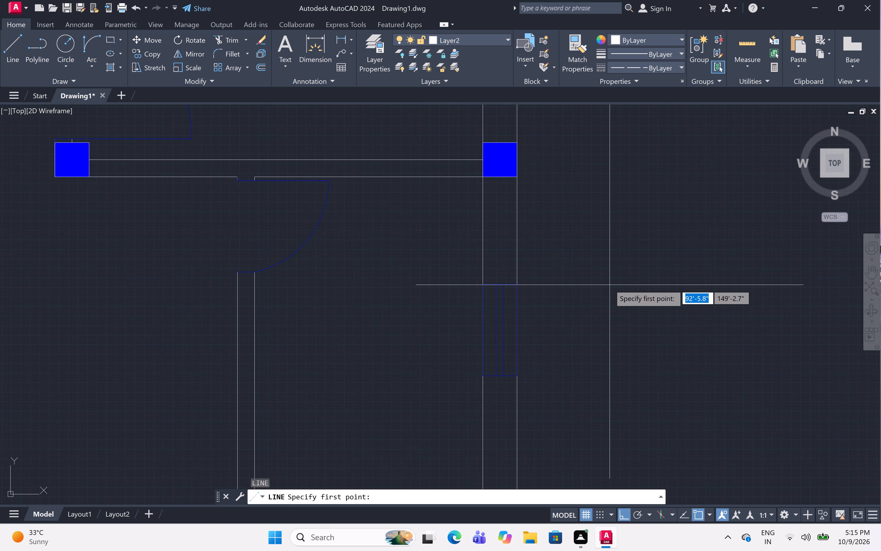
pyautogui.click(519, 266)
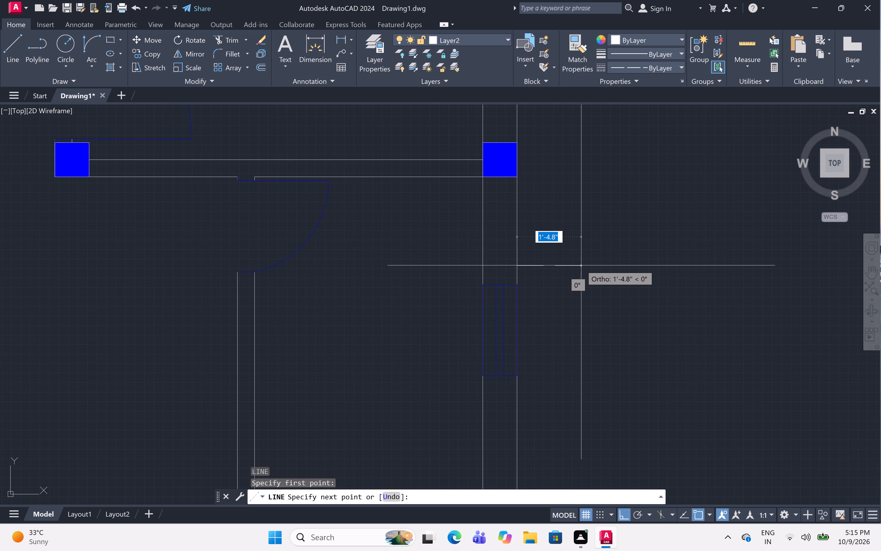
pyautogui.write("1'6")
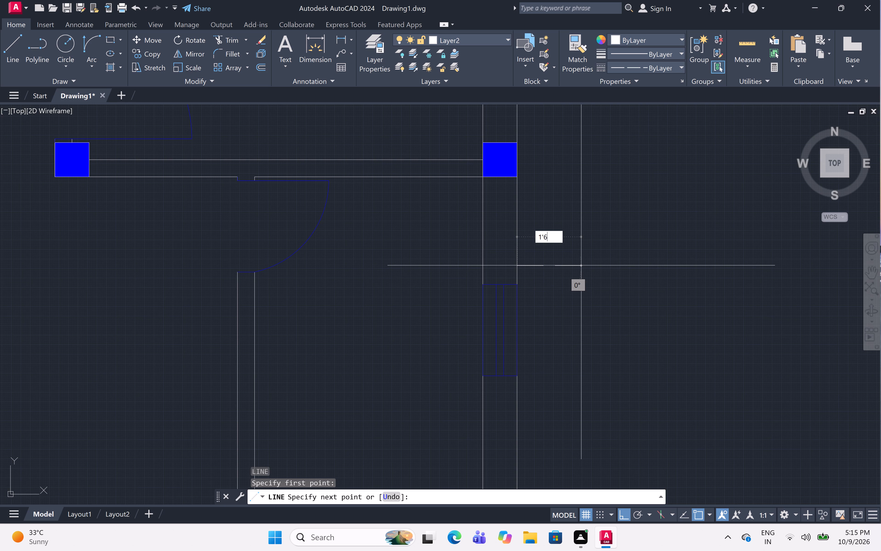
pyautogui.hotkey('shift', '"')
pyautogui.press('space')
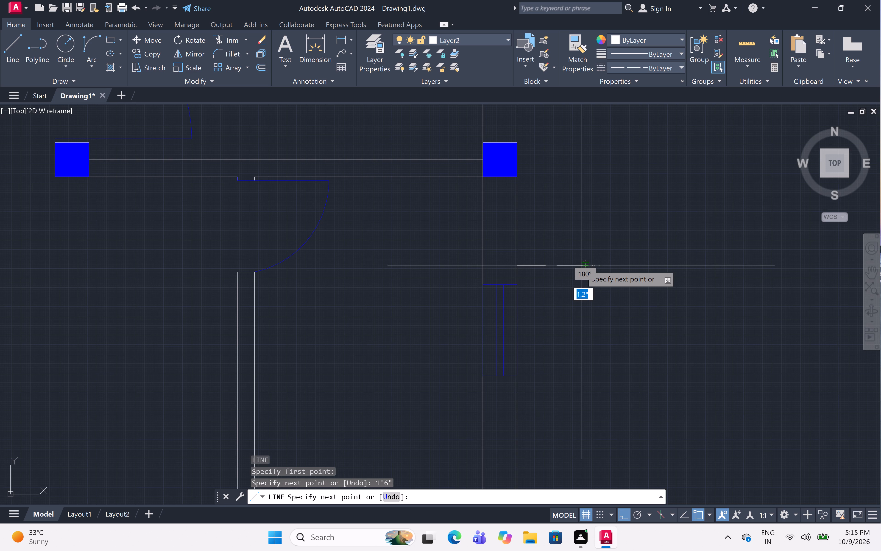
pyautogui.click(558, 395)
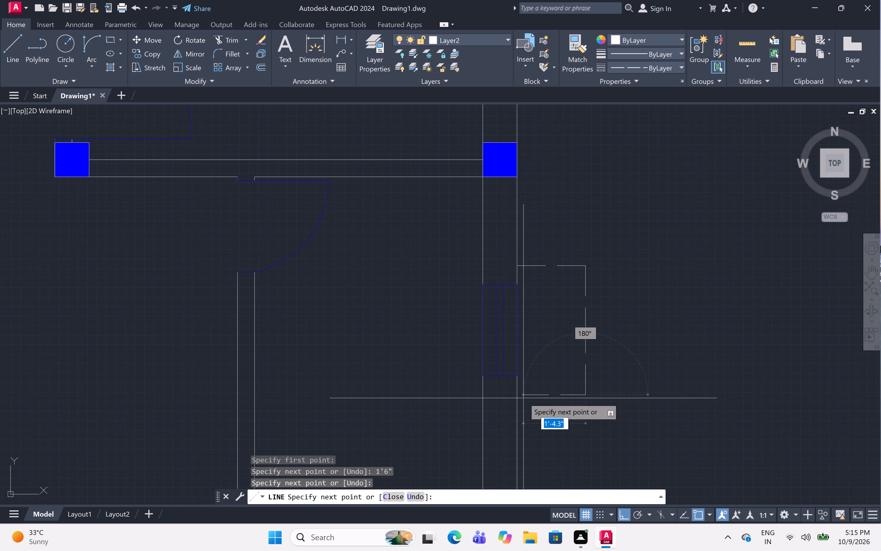
pyautogui.click(521, 392)
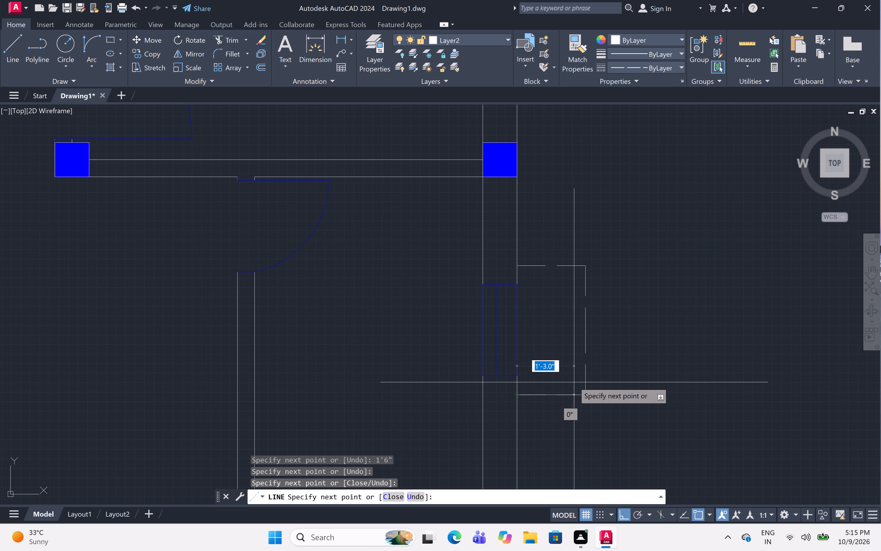
pyautogui.press('Escape')
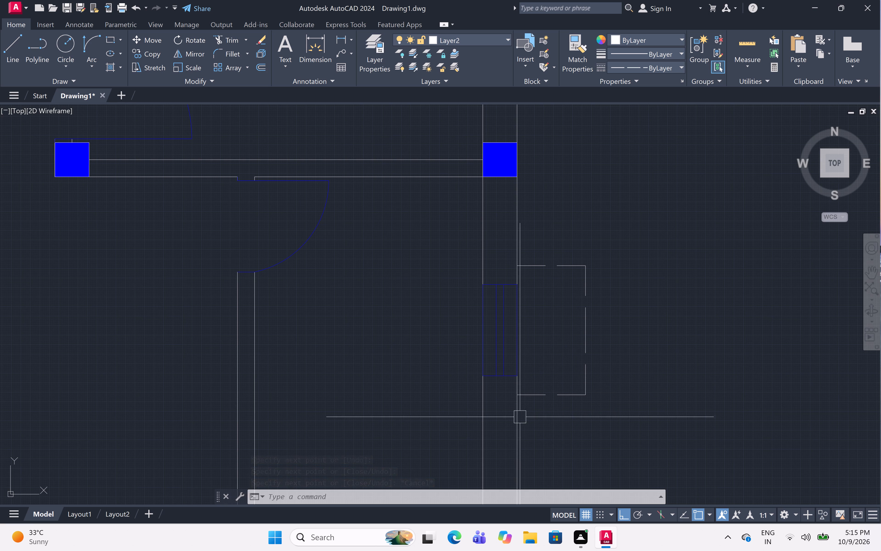
# Draw a three-sided dashed projection outline 1'6" deep outside the right wall's lower window, extending slightly past both window ends.
pyautogui.scroll(-5, 548, 362)
pyautogui.scroll(4, 547, 474)
pyautogui.scroll(-1, 565, 415)
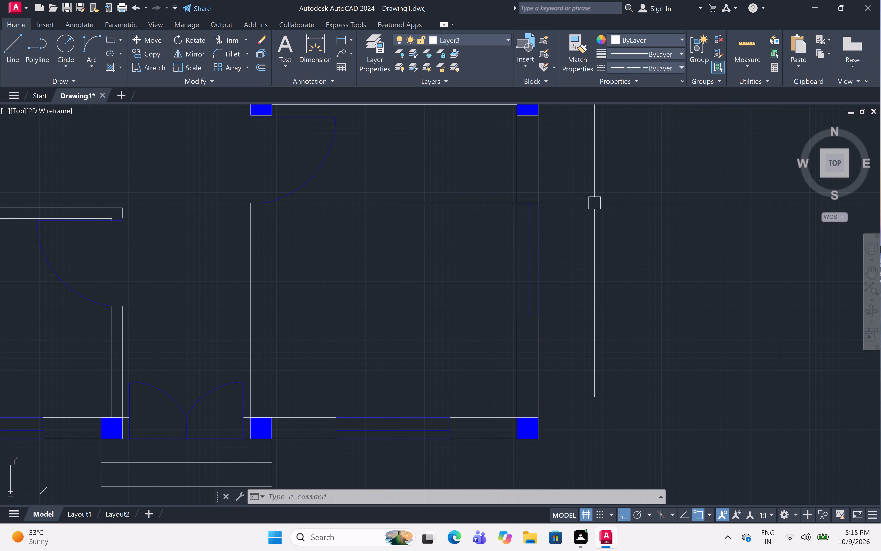
pyautogui.write('l')
pyautogui.press('space')
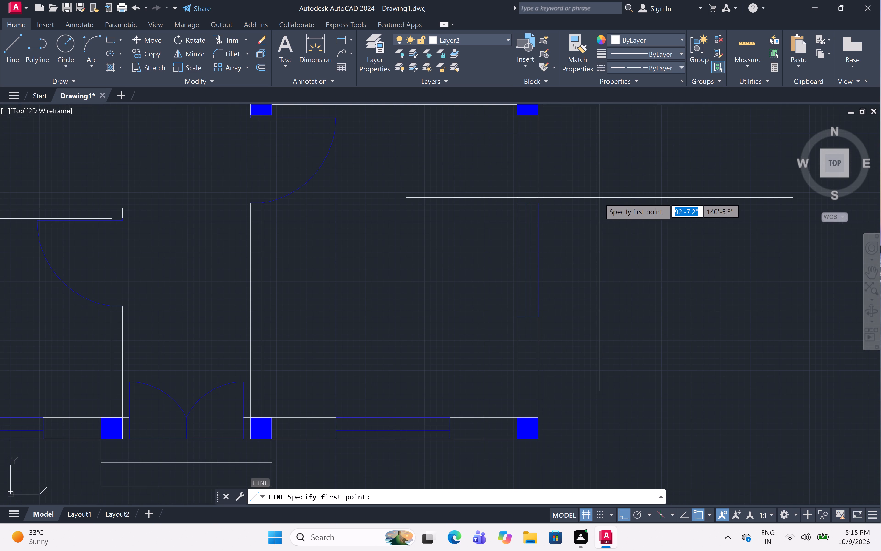
pyautogui.click(538, 190)
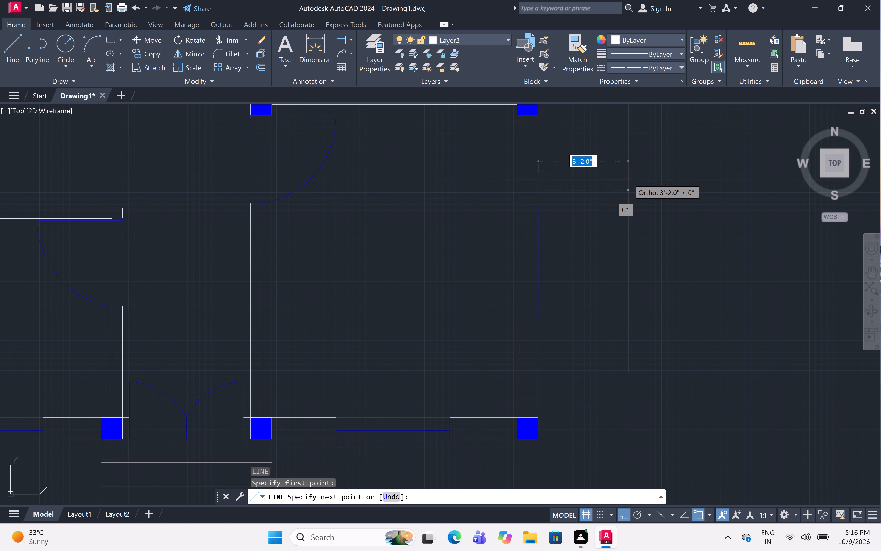
pyautogui.write("1'6")
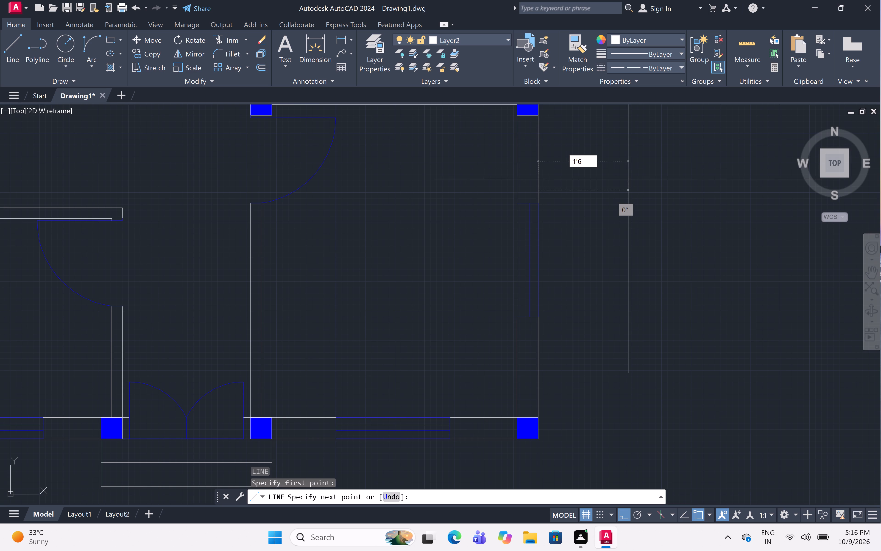
pyautogui.hotkey('shift', '"')
pyautogui.press('space')
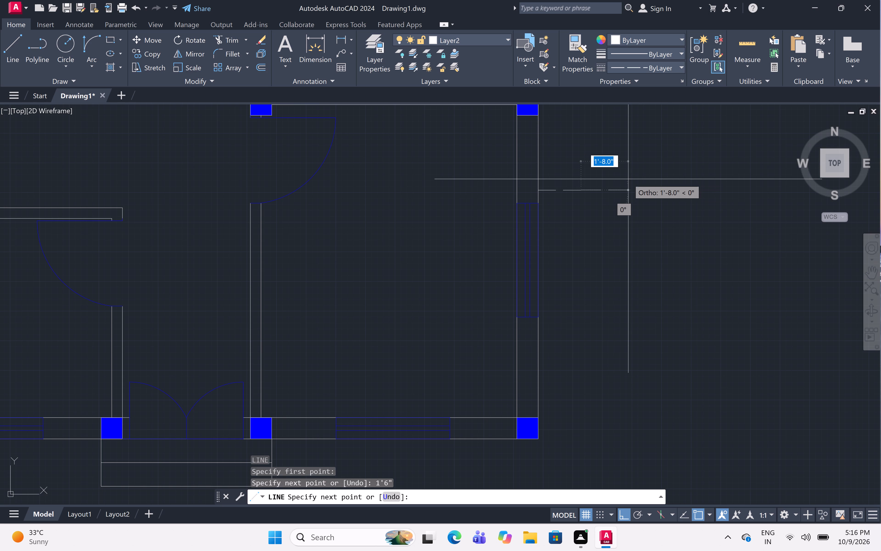
pyautogui.click(591, 329)
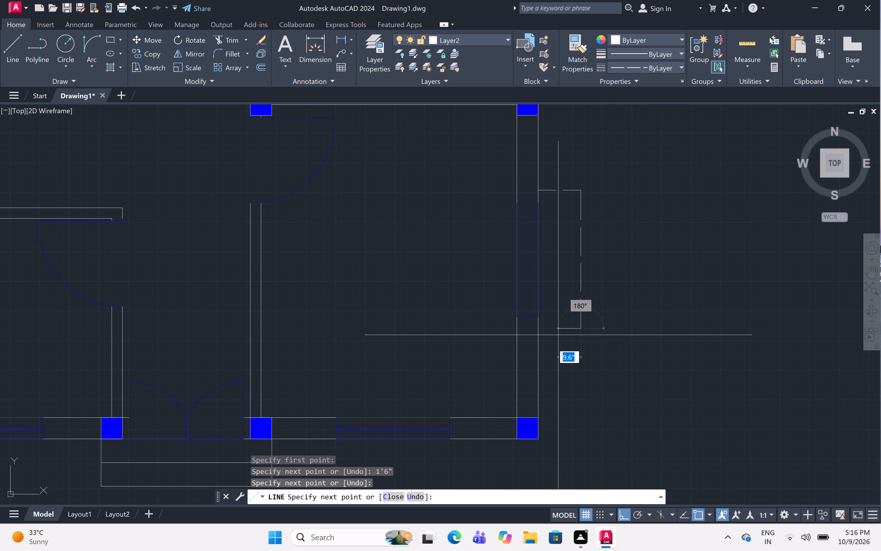
pyautogui.click(540, 326)
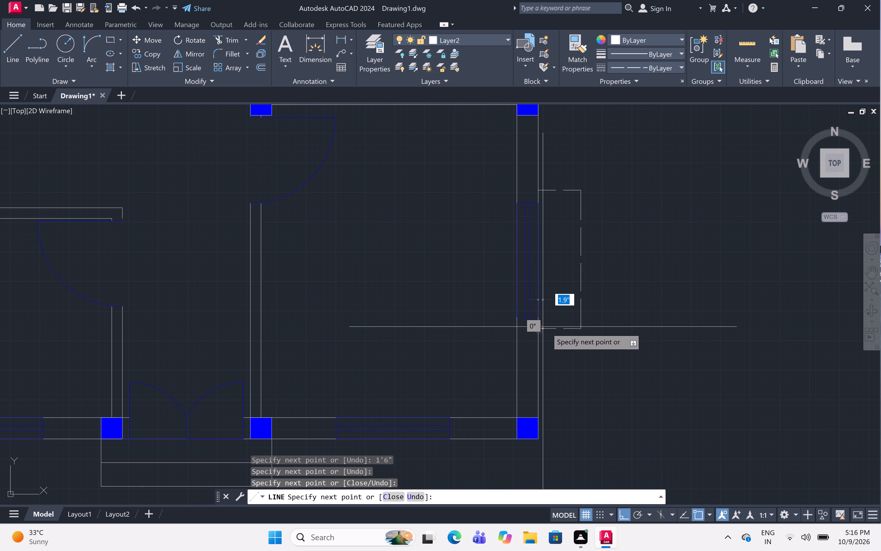
pyautogui.press('Escape')
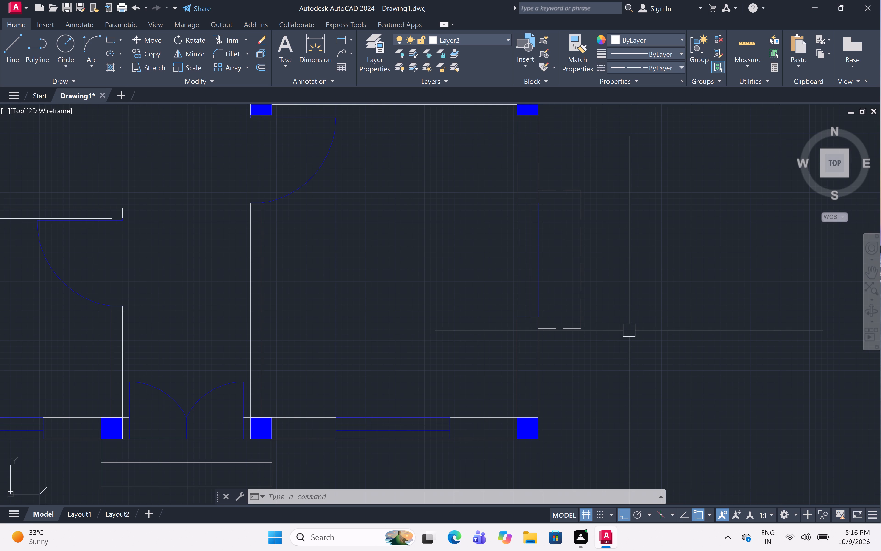
# Start the dashed projection outline outside the lower wall's right window with a downward side line just beyond the window's right end.
pyautogui.scroll(-3, 619, 304)
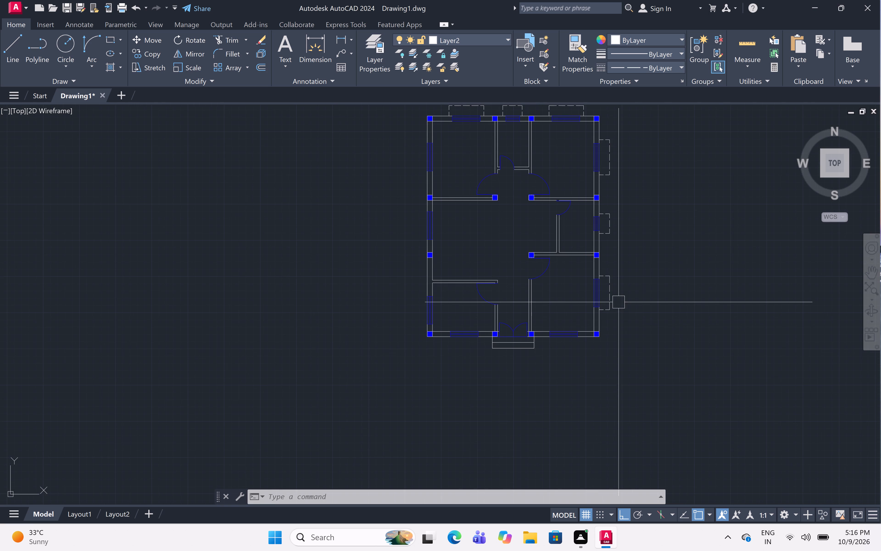
pyautogui.scroll(4, 580, 337)
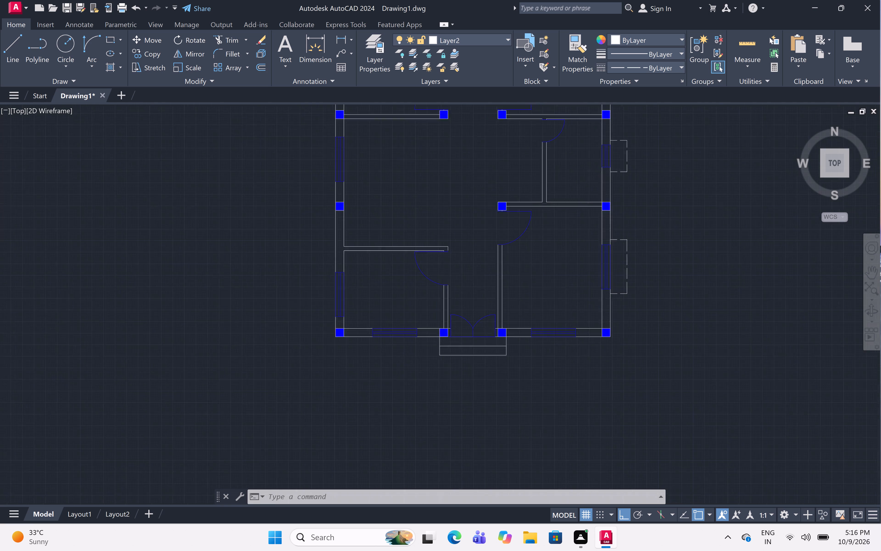
pyautogui.moveTo(565, 392); pyautogui.dragTo(604, 376, button='middle')
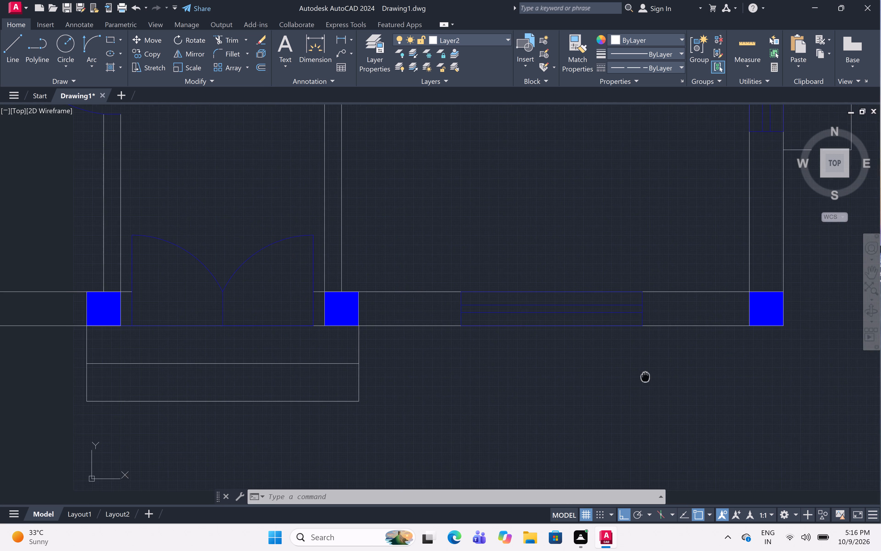
pyautogui.moveTo(604, 376); pyautogui.dragTo(591, 375, button='middle')
pyautogui.write('l')
pyautogui.press('space')
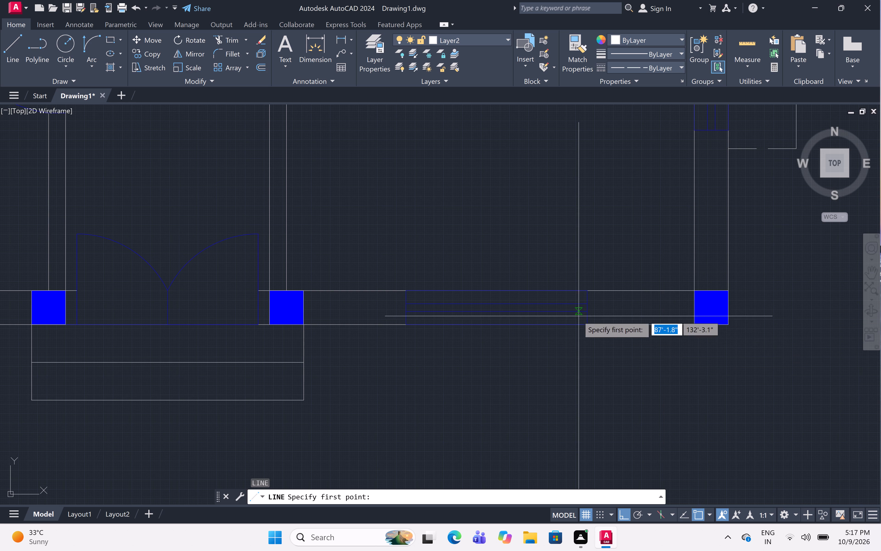
pyautogui.click(615, 324)
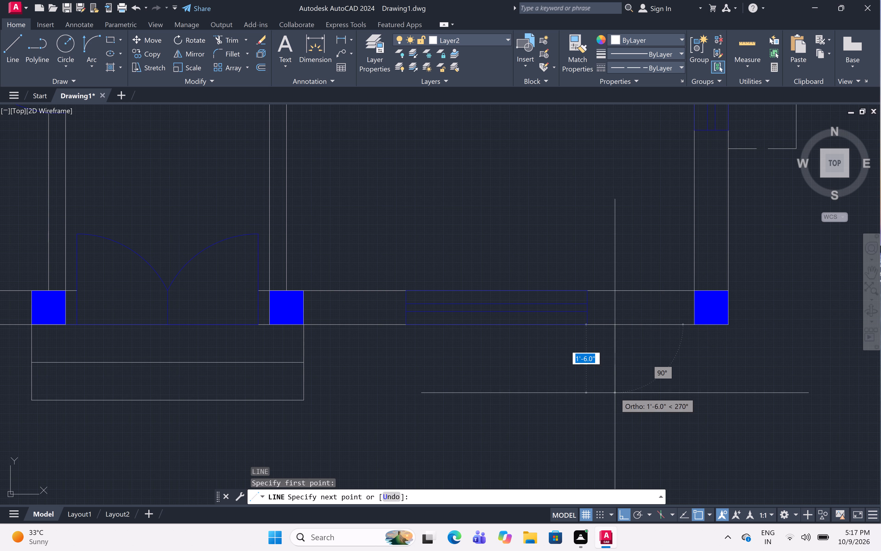
pyautogui.press('1')
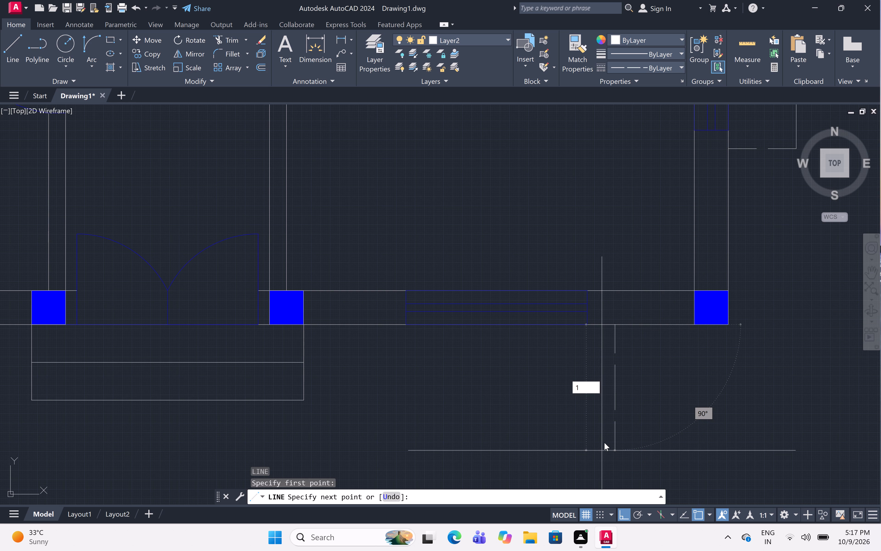
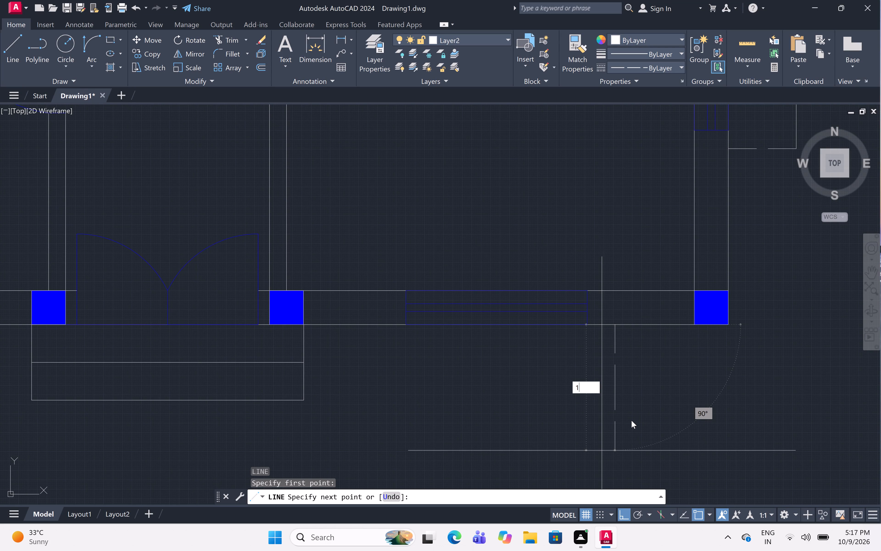
# Complete the dashed projection outline outside the lower wall's right window, 1'6" deep and about 4'-11" long, closing back to the wall.
pyautogui.hotkey('ctrl', 'z')
pyautogui.press('Escape')
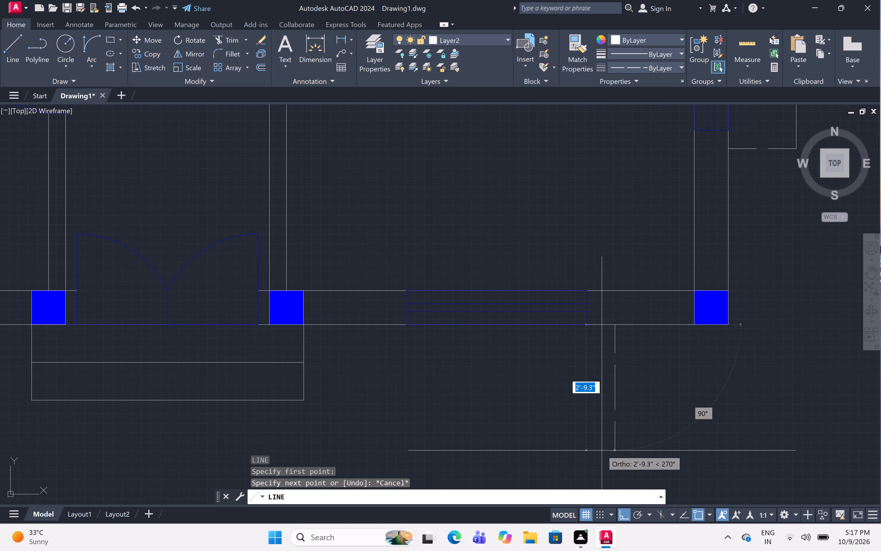
pyautogui.write('1\'6"')
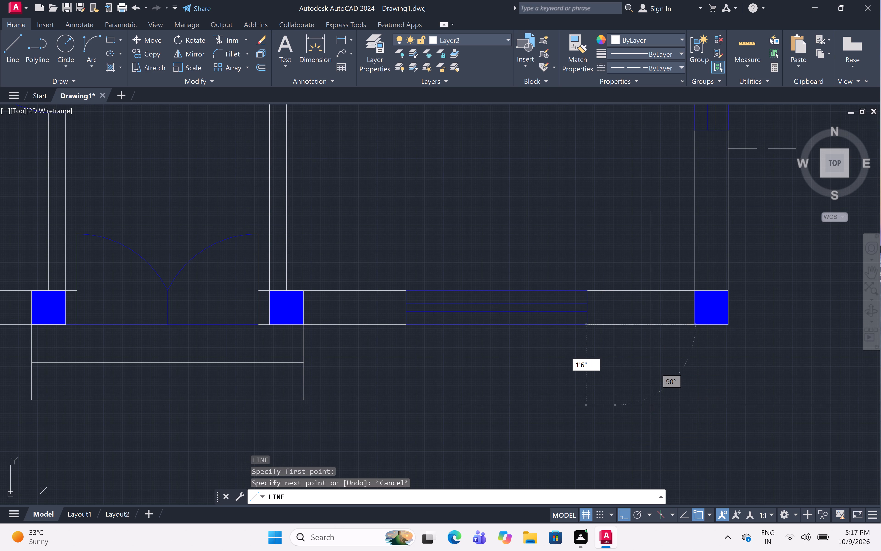
pyautogui.press('space')
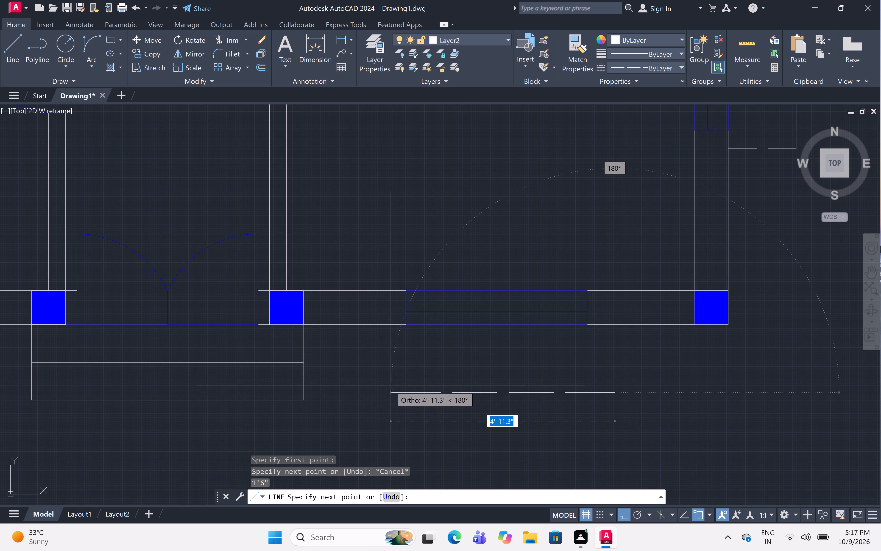
pyautogui.click(391, 385)
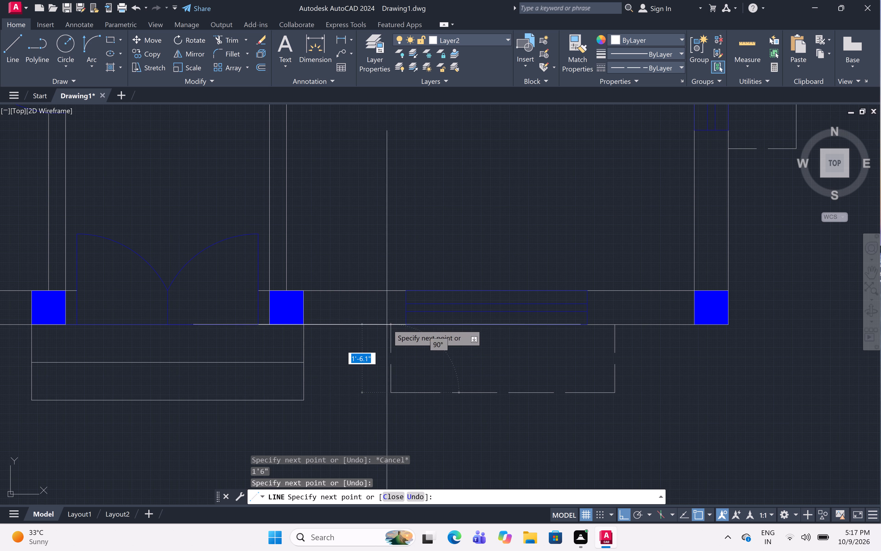
pyautogui.click(393, 321)
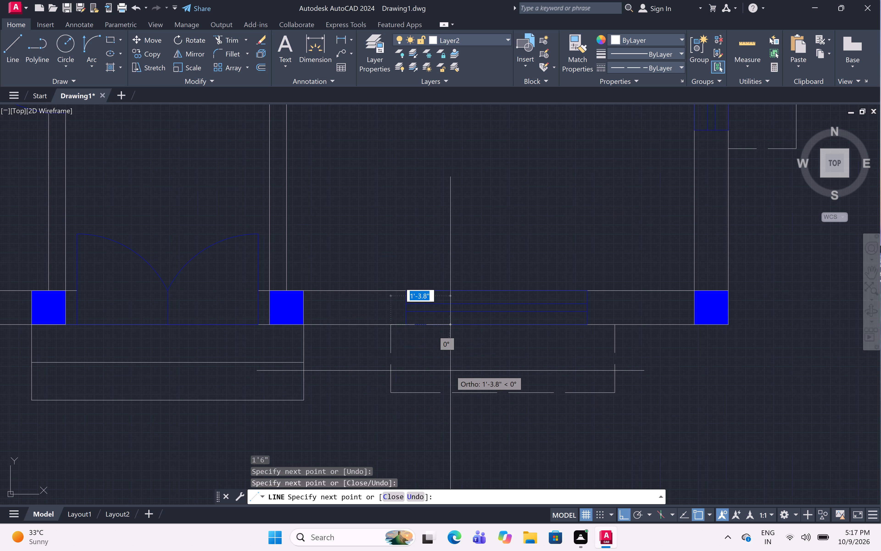
pyautogui.press('Escape')
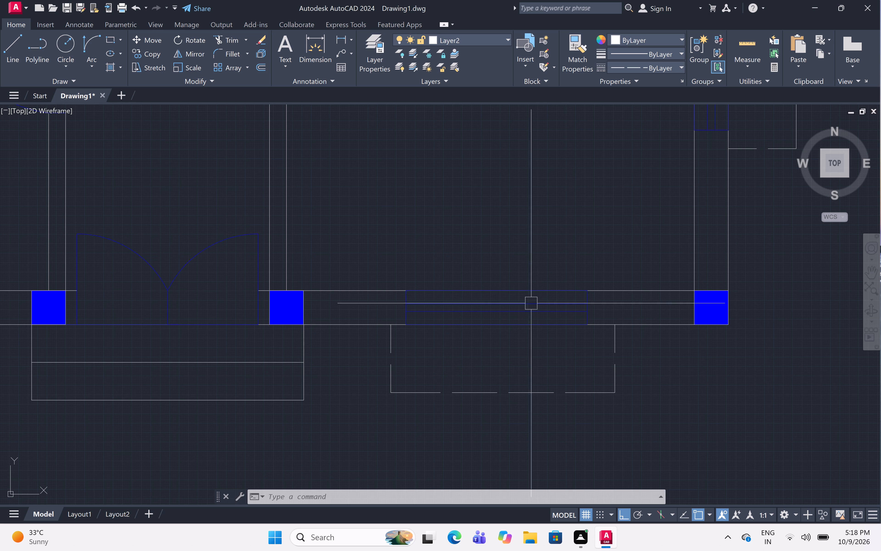
# Draw a three-sided dashed projection outline 1'6" deep and about 5' long outside the lower wall's left window.
pyautogui.scroll(-4, 539, 277)
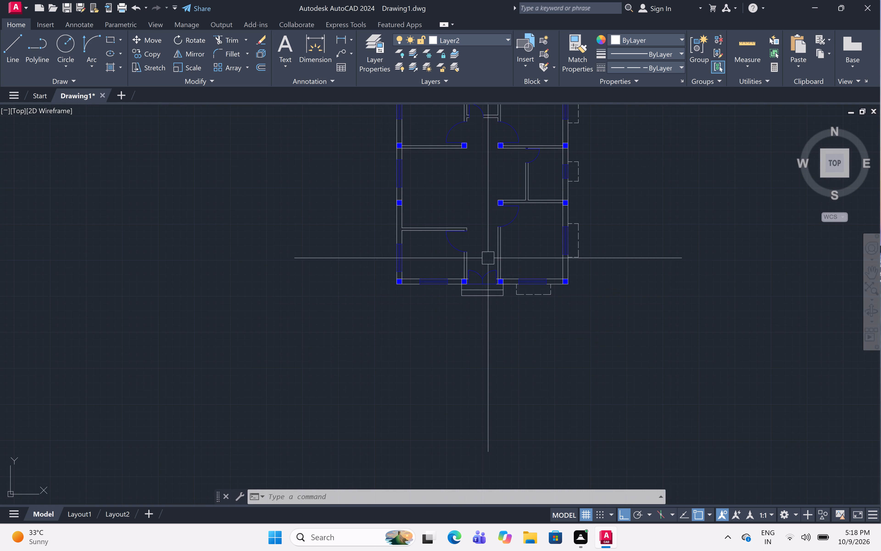
pyautogui.moveTo(444, 275); pyautogui.dragTo(453, 351, button='middle')
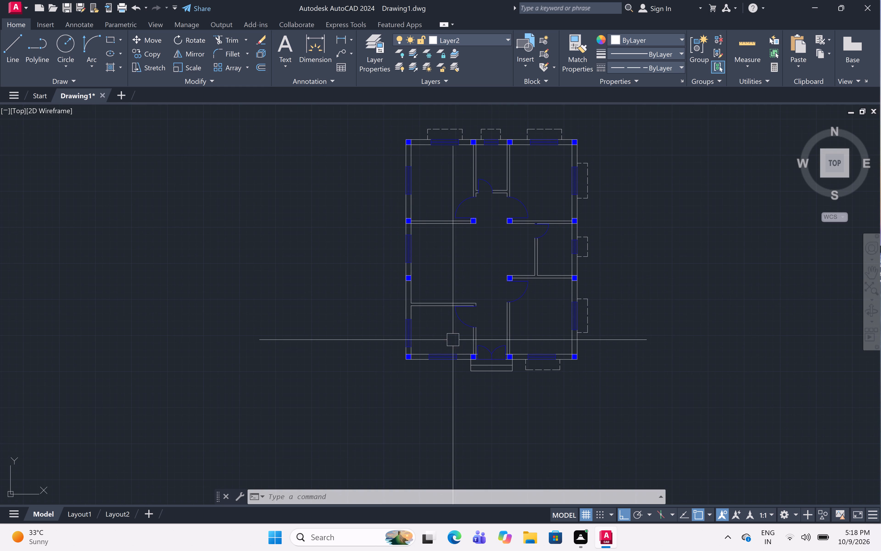
pyautogui.scroll(2, 446, 358)
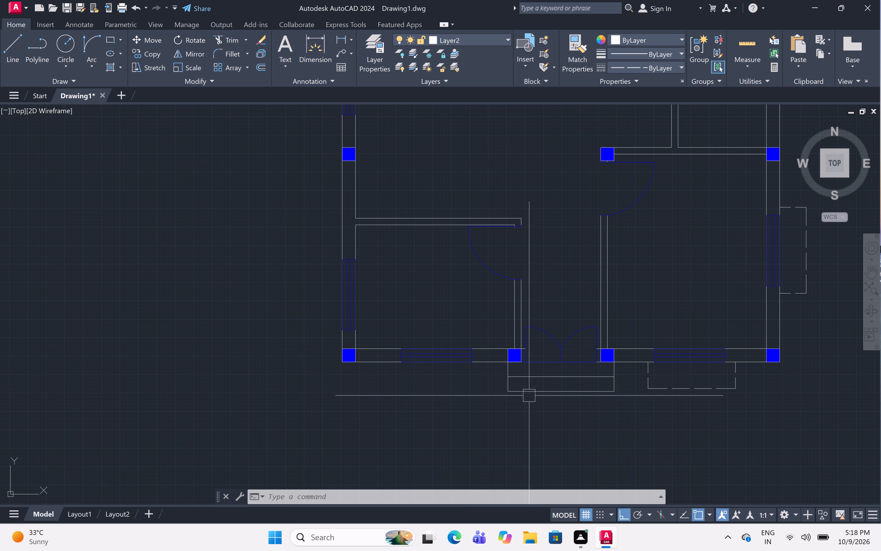
pyautogui.scroll(1, 441, 358)
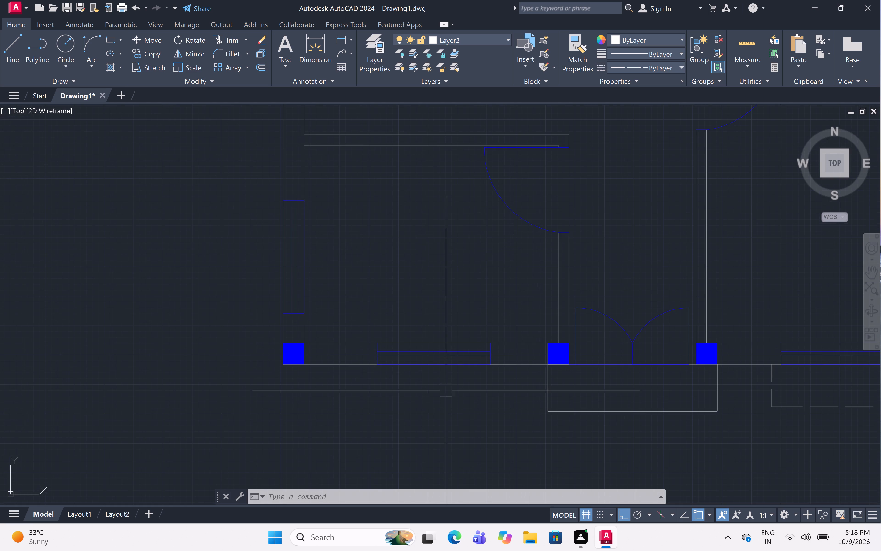
pyautogui.moveTo(448, 395); pyautogui.dragTo(431, 369, button='middle')
pyautogui.press('l')
pyautogui.press('space')
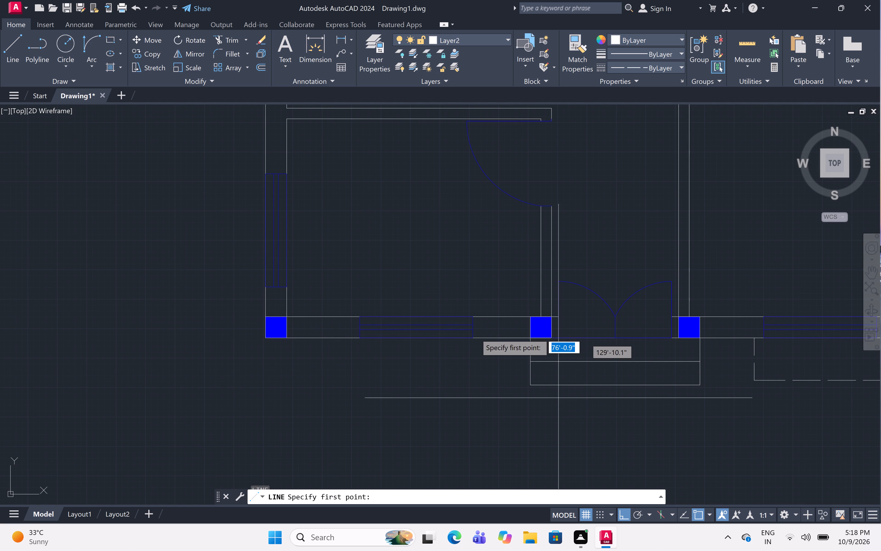
pyautogui.click(491, 336)
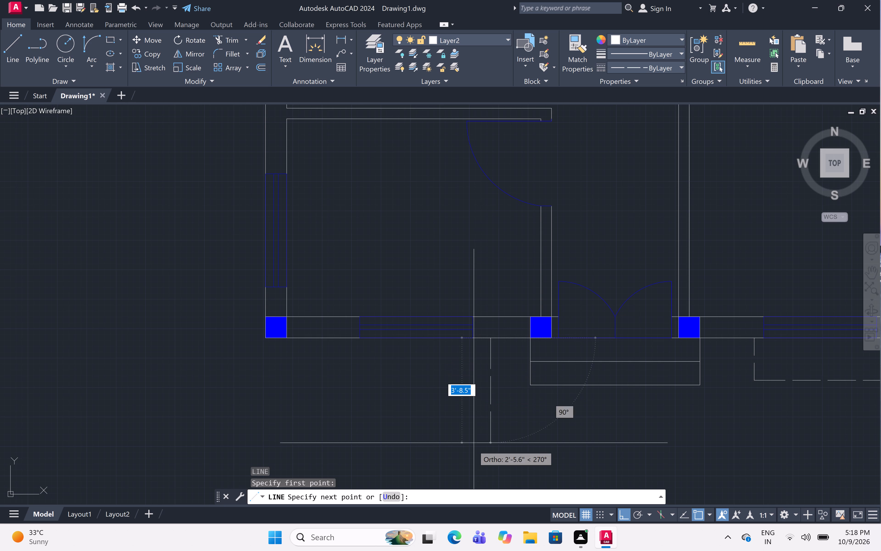
pyautogui.press('1')
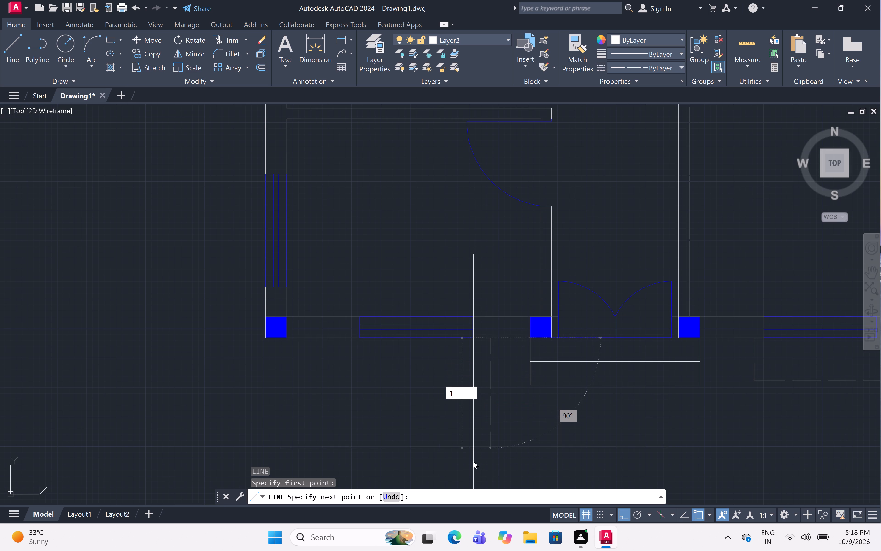
pyautogui.press("'")
pyautogui.press('6')
pyautogui.hotkey('shift', '"')
pyautogui.press('space')
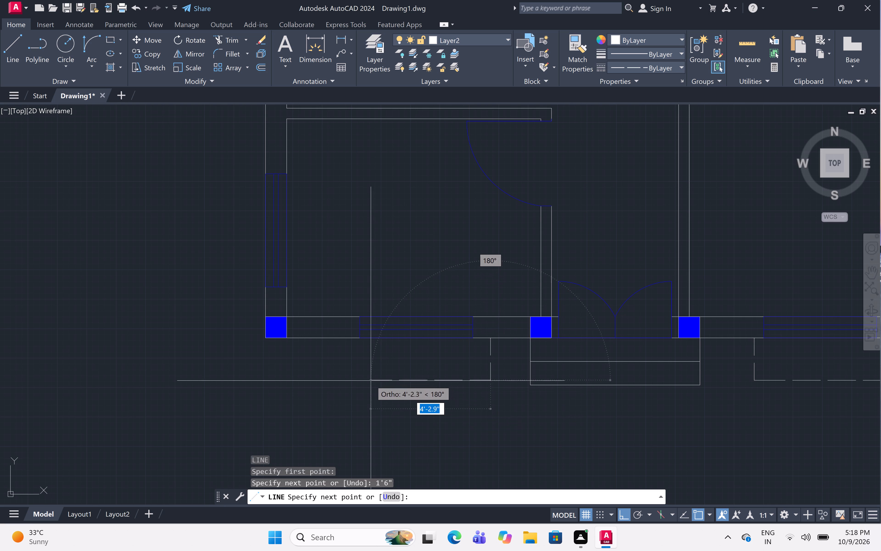
pyautogui.click(347, 367)
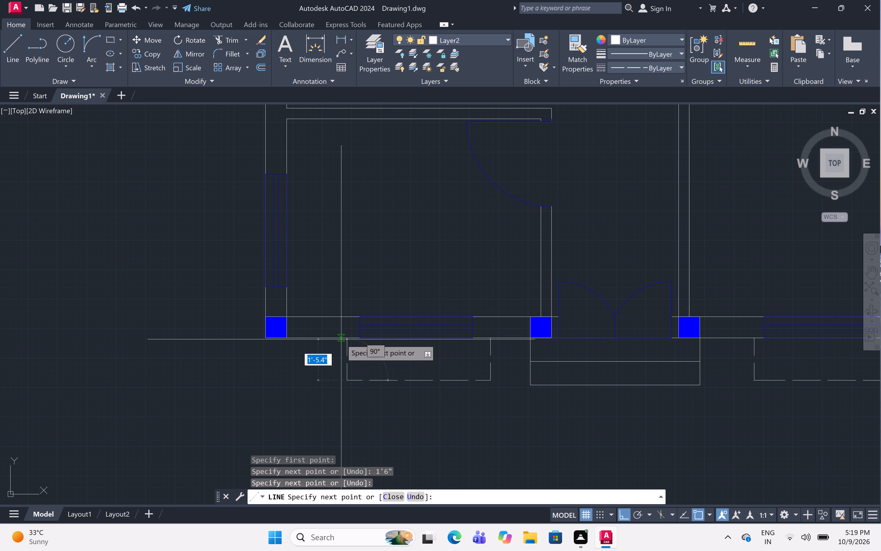
pyautogui.click(347, 337)
pyautogui.press('Escape')
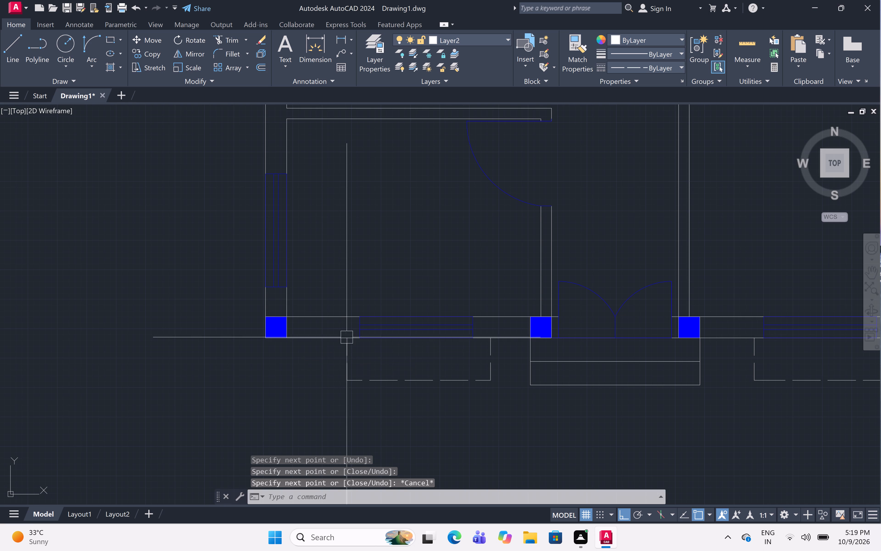
# Draw a three-sided dashed projection outline 1'6" deep and about 4'-10" long outside the left wall's lower window.
pyautogui.scroll(-3, 347, 337)
pyautogui.scroll(3, 327, 298)
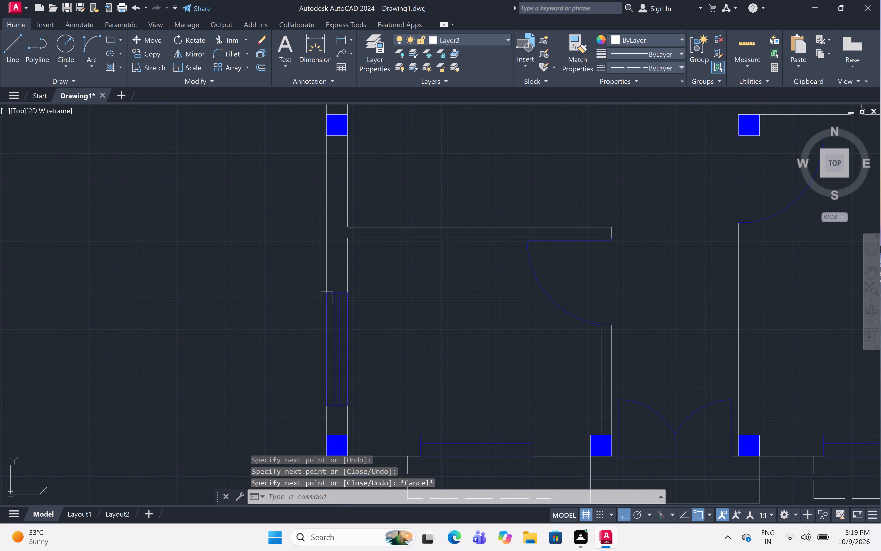
pyautogui.write('l')
pyautogui.press('space')
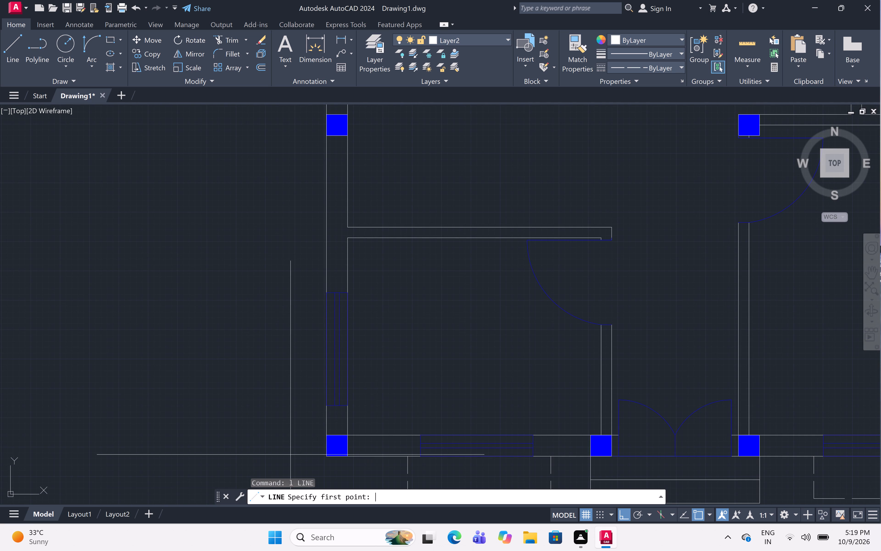
pyautogui.click(326, 417)
pyautogui.press('1')
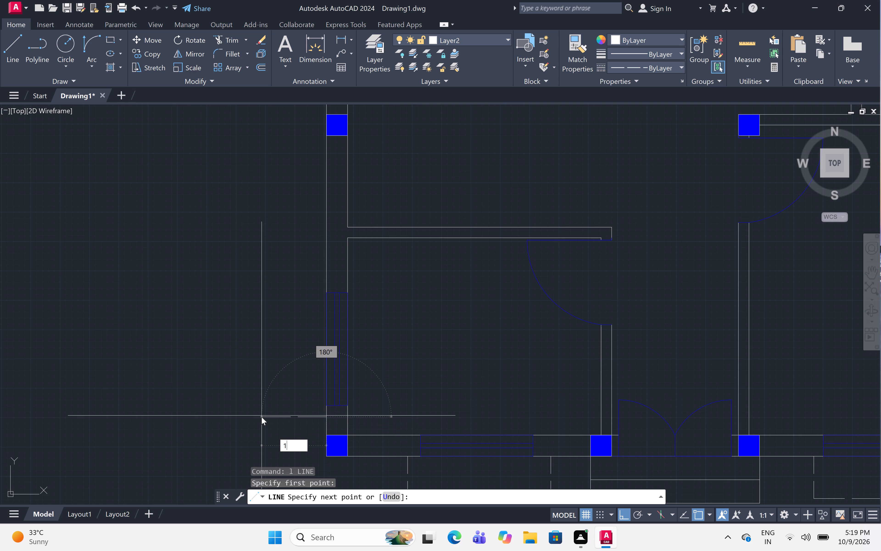
pyautogui.write('\'6"')
pyautogui.press('space')
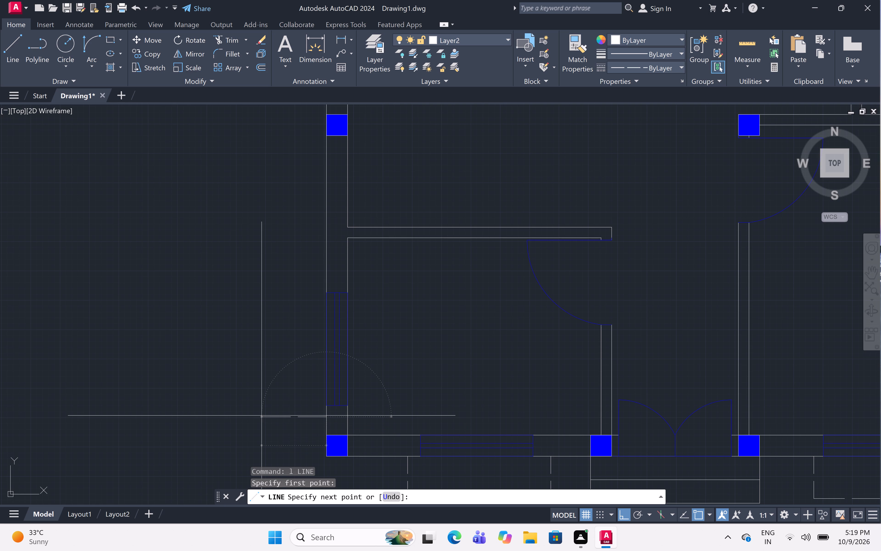
pyautogui.click(304, 281)
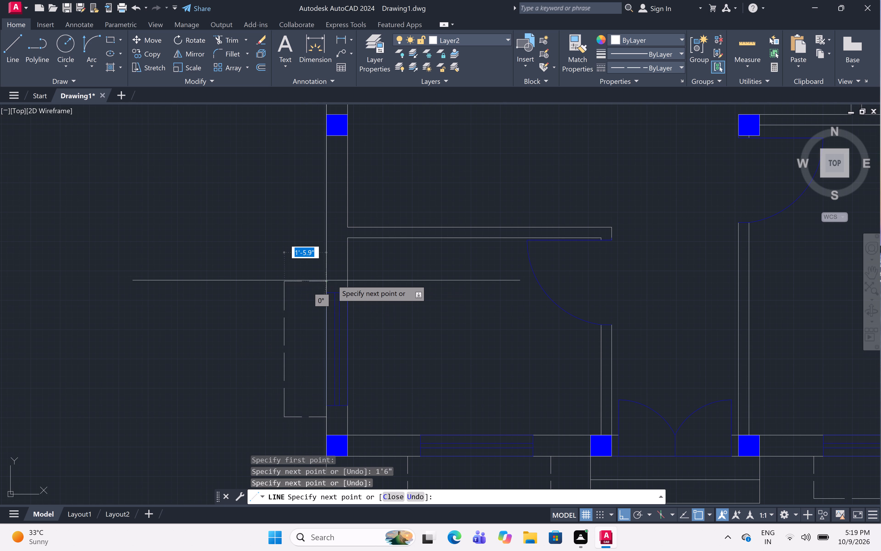
pyautogui.click(324, 280)
pyautogui.press('Escape')
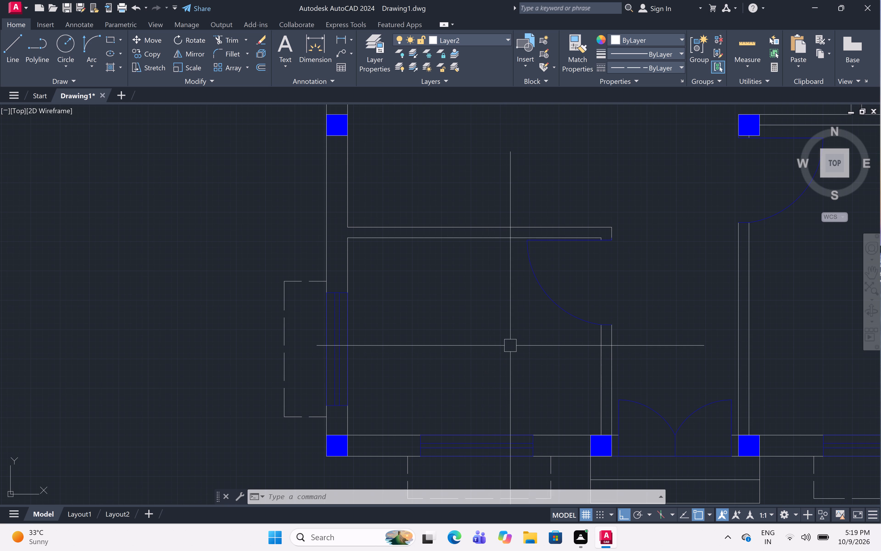
# Draw a three-sided dashed projection outline 1'6" deep and about 4'-11" long outside the left wall's middle window.
pyautogui.scroll(-1, 499, 348)
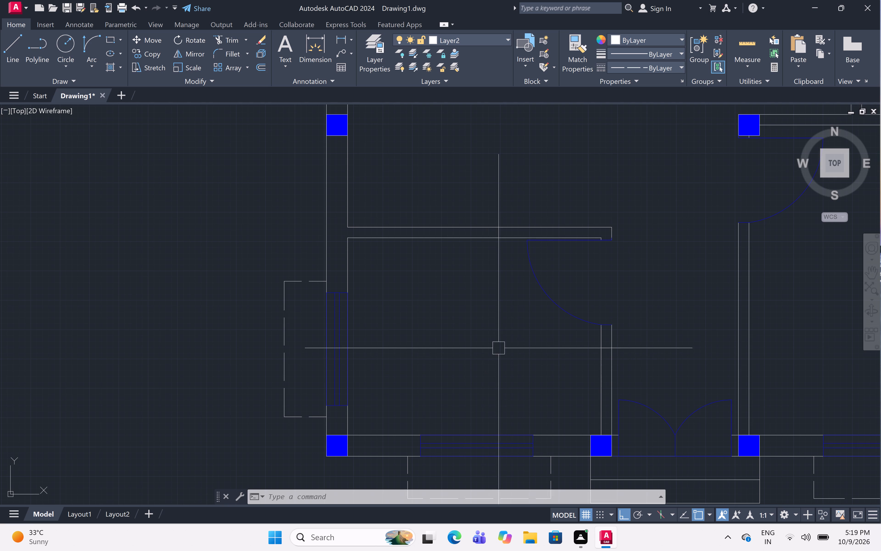
pyautogui.scroll(-3, 499, 348)
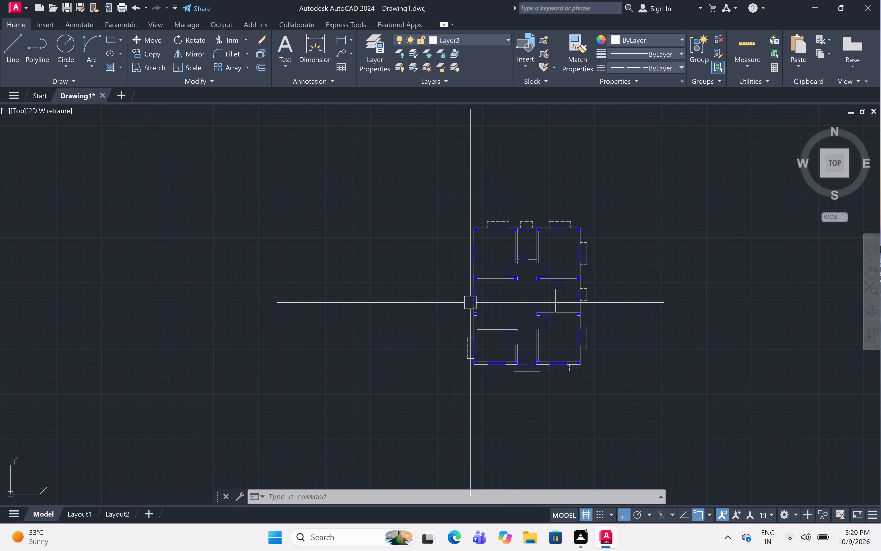
pyautogui.scroll(3, 477, 290)
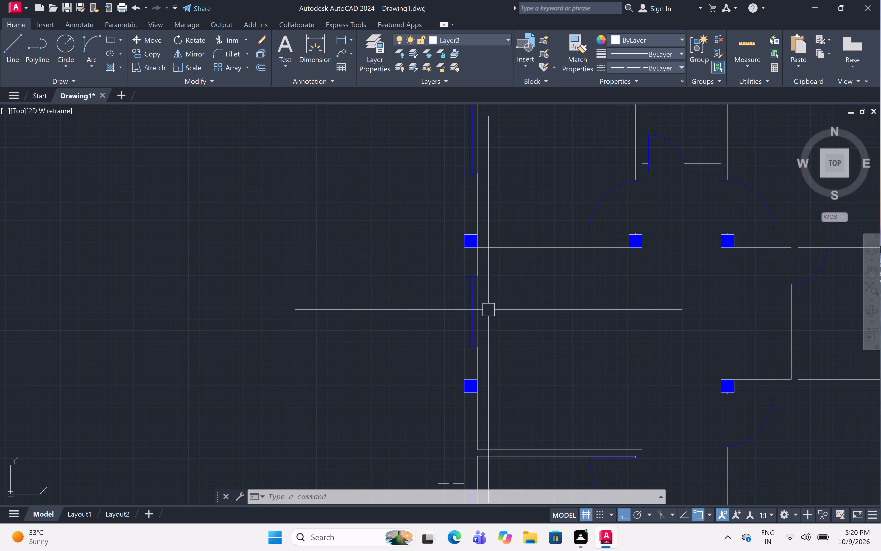
pyautogui.write('l')
pyautogui.press('space')
pyautogui.scroll(1, 500, 310)
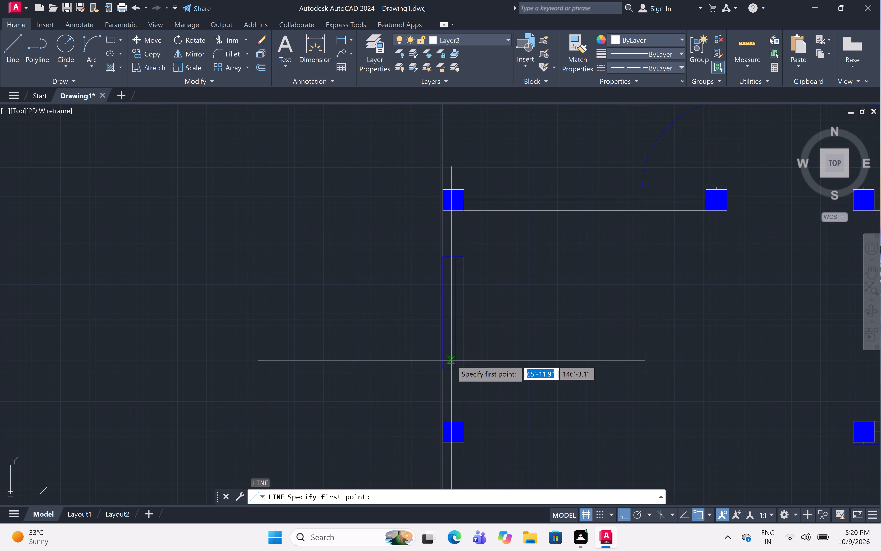
pyautogui.click(443, 382)
pyautogui.press('1')
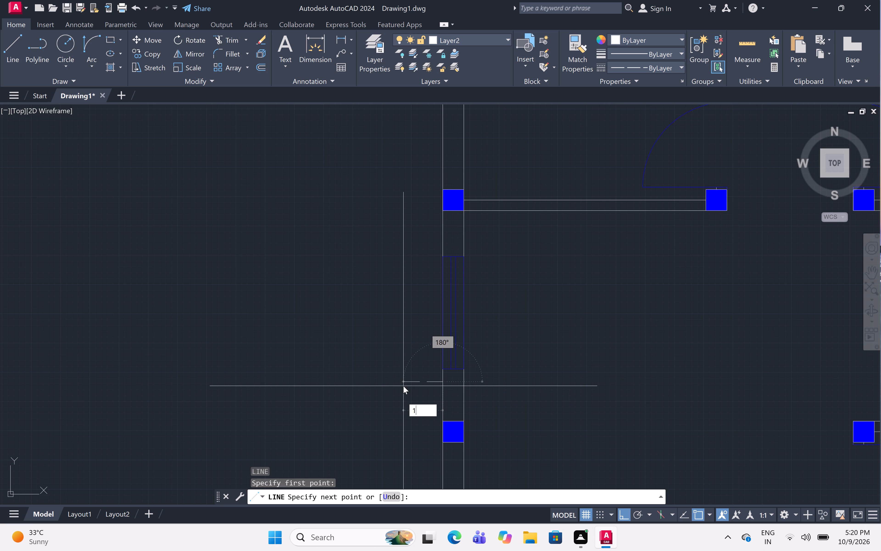
pyautogui.press("'")
pyautogui.press('6')
pyautogui.hotkey('shift', '"')
pyautogui.press('space')
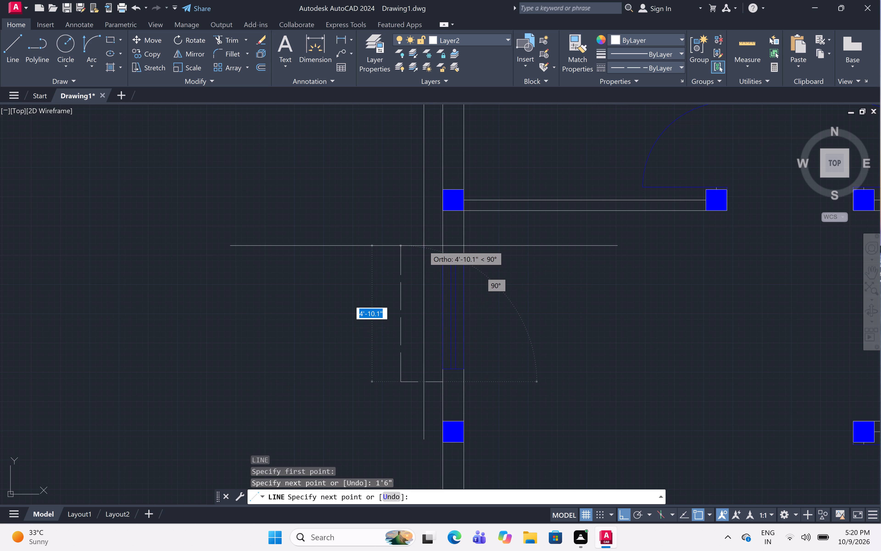
pyautogui.click(417, 243)
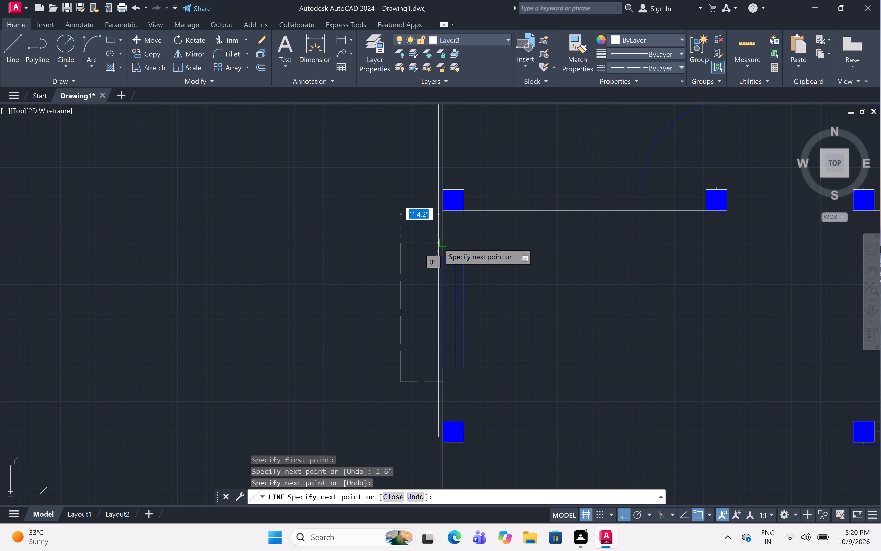
pyautogui.click(443, 245)
pyautogui.press('Escape')
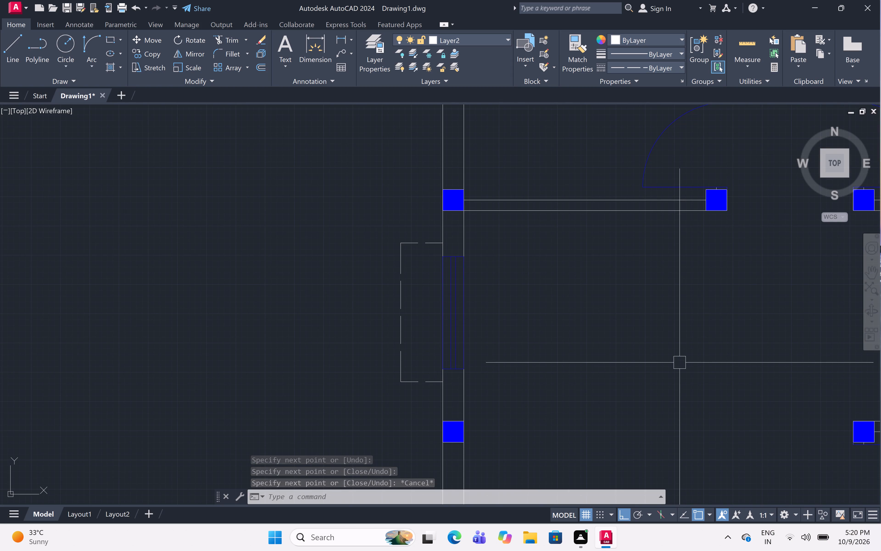
# Draw a three-sided dashed projection outline 1'6" deep and about 5'-3" long outside the left wall's upper window.
pyautogui.scroll(-2, 552, 319)
pyautogui.scroll(1, 529, 175)
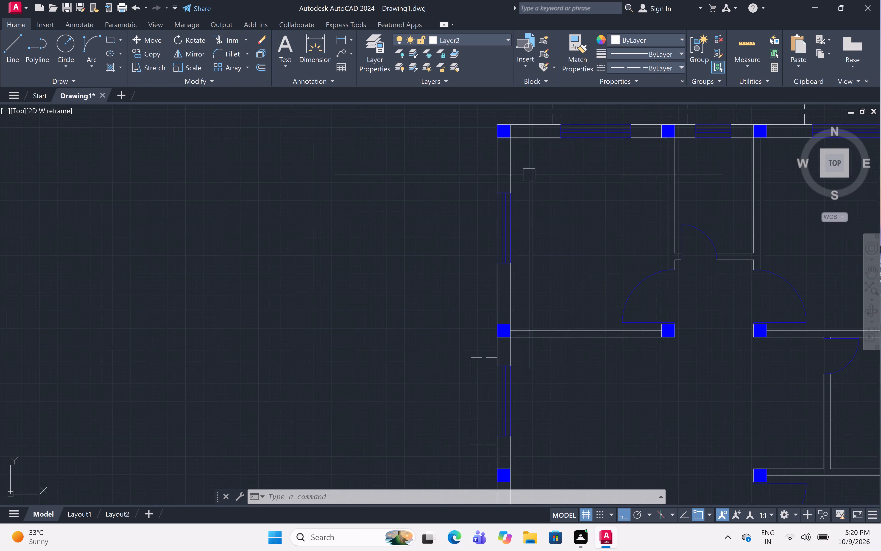
pyautogui.scroll(3, 529, 175)
pyautogui.scroll(-1, 530, 175)
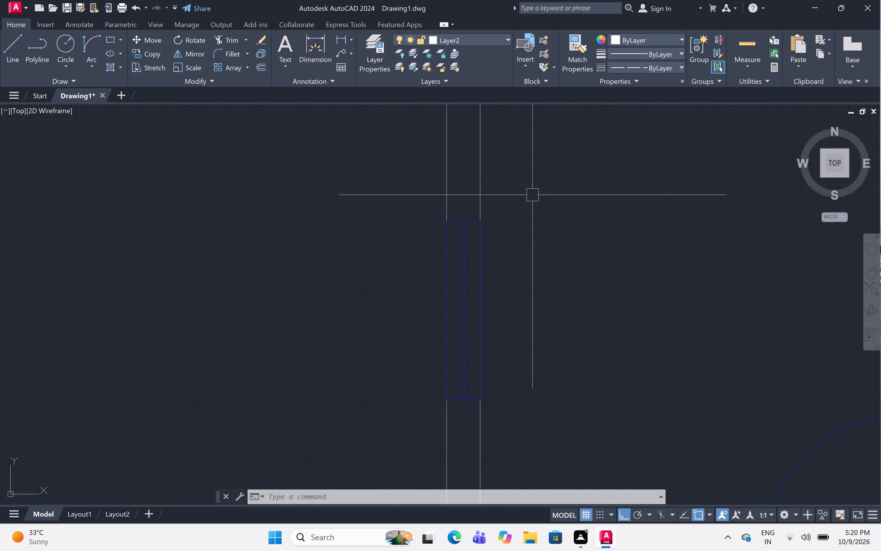
pyautogui.press('l')
pyautogui.press('space')
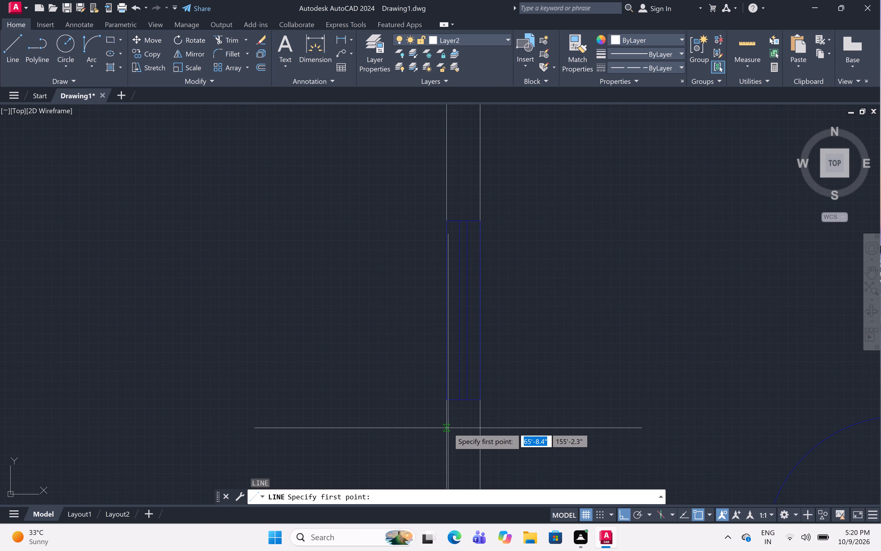
pyautogui.click(448, 426)
pyautogui.write("1'")
pyautogui.press('6')
pyautogui.hotkey('shift', '"')
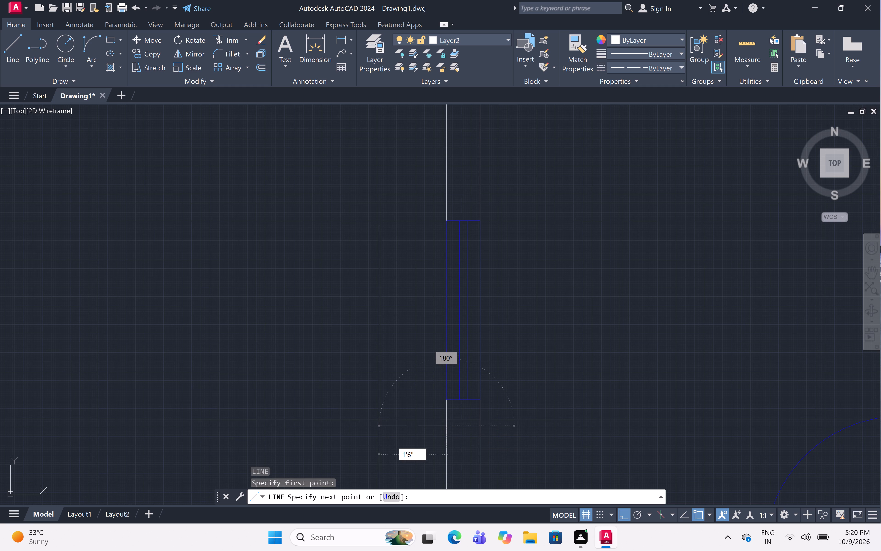
pyautogui.press('space')
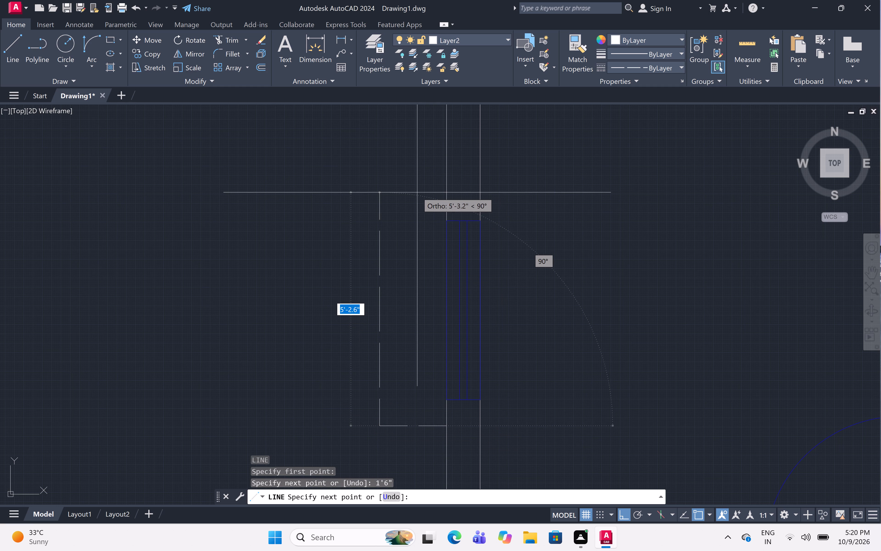
pyautogui.click(415, 191)
pyautogui.click(445, 193)
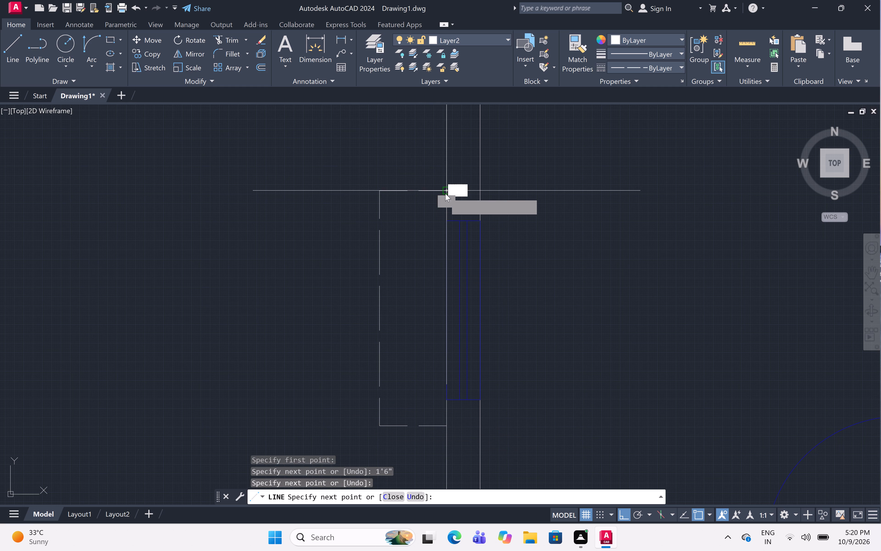
pyautogui.press('Escape')
# Set the default text size (TEXTSIZE) to 6".
pyautogui.scroll(-5, 458, 196)
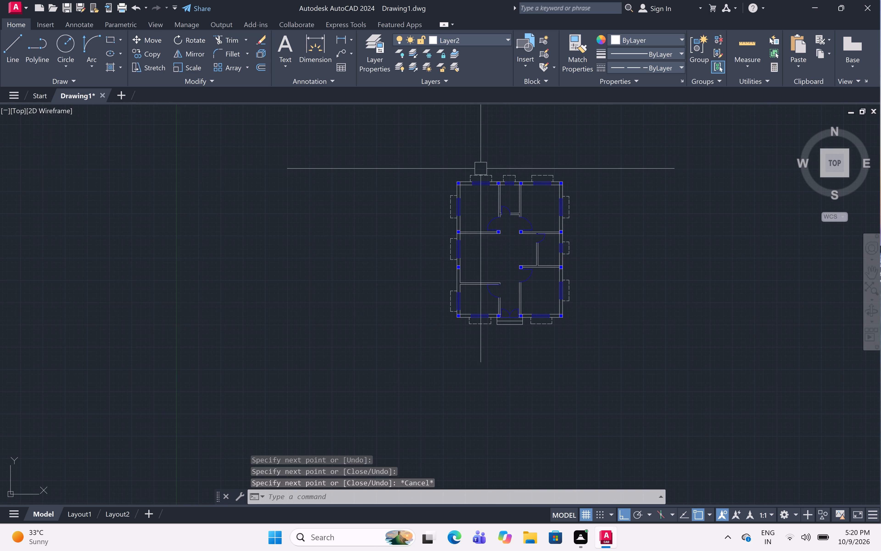
pyautogui.scroll(4, 481, 171)
pyautogui.press('t')
pyautogui.write('ext')
pyautogui.press('s')
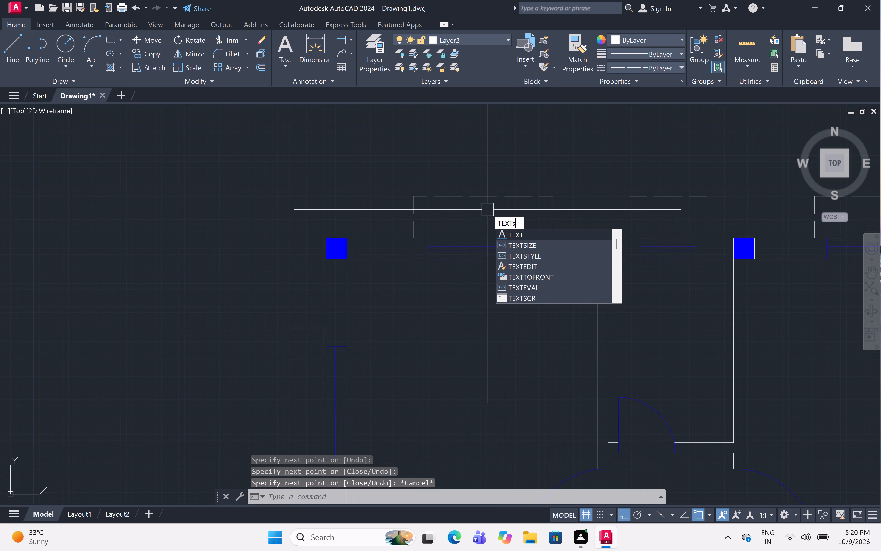
pyautogui.press('space')
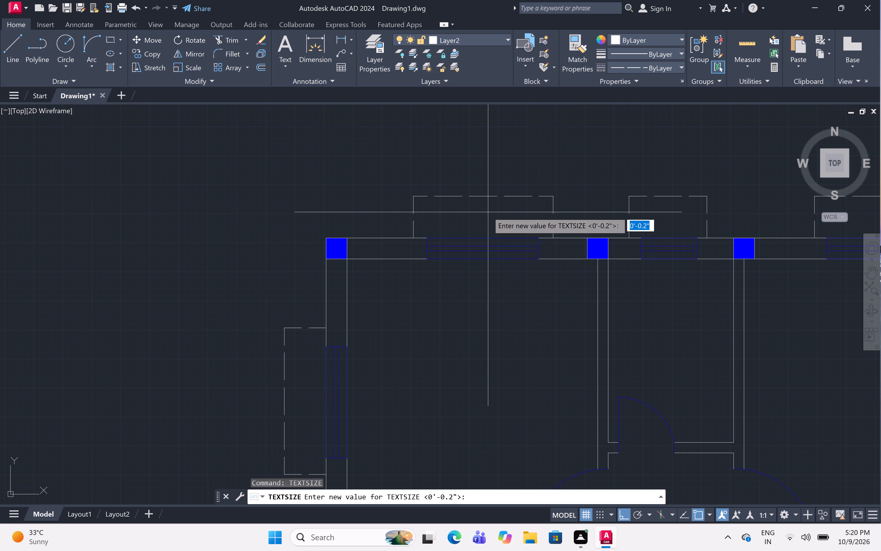
pyautogui.press('6')
pyautogui.hotkey('shift', '"')
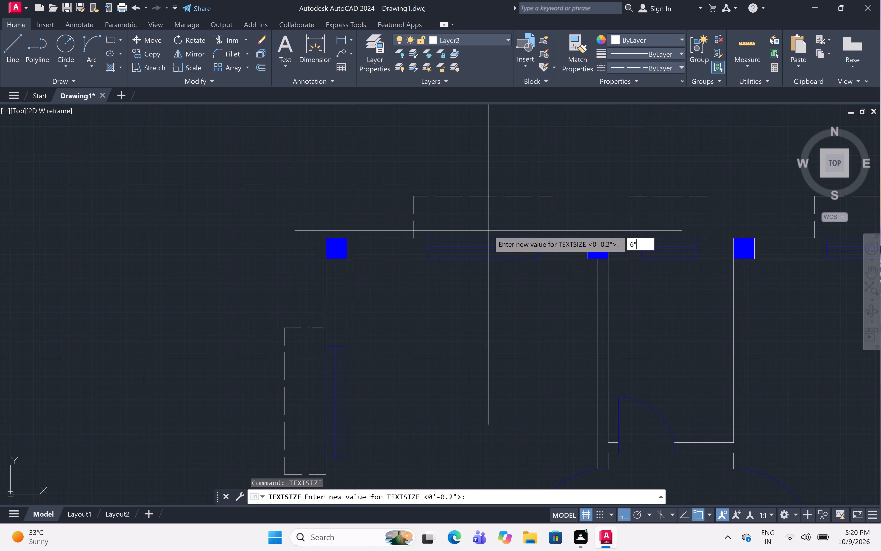
pyautogui.press('space')
# Add a multiline text label "W" inside the dashed projection outline of the upper wall's left window.
pyautogui.scroll(1, 488, 211)
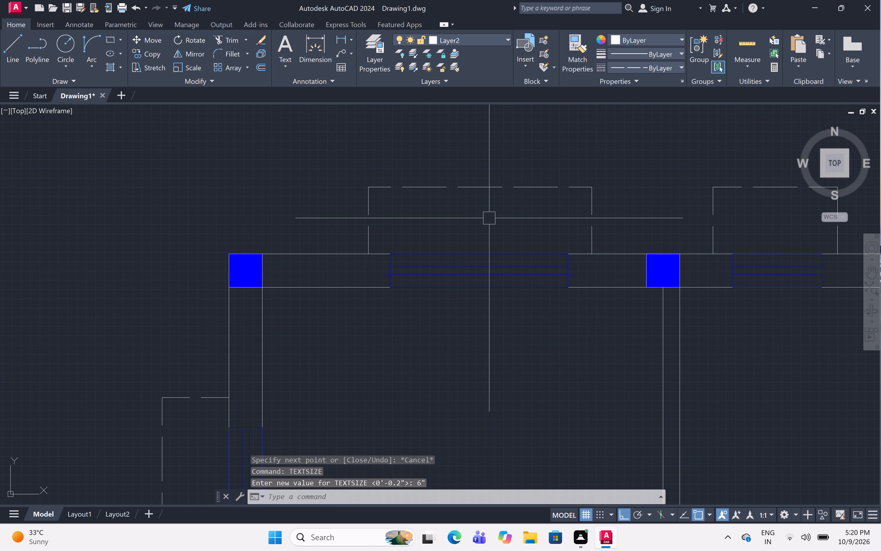
pyautogui.write('mt')
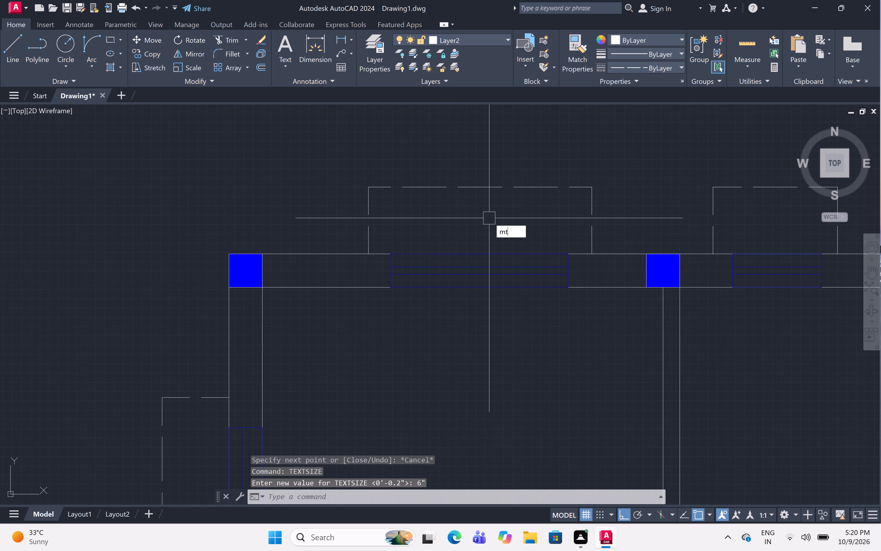
pyautogui.press('space')
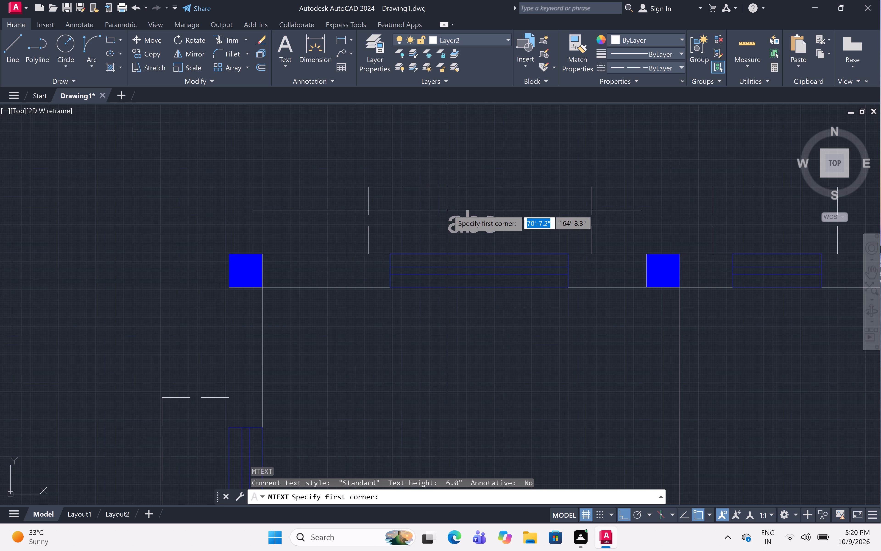
pyautogui.click(452, 207)
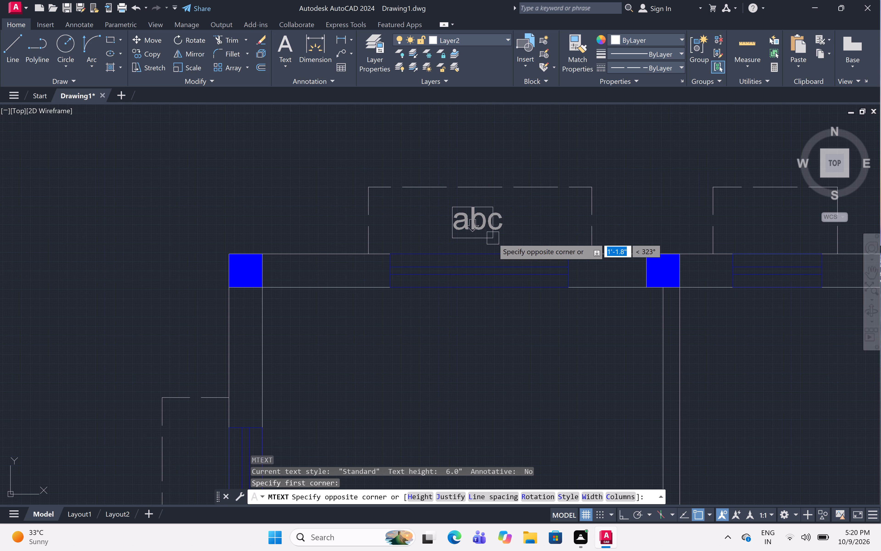
pyautogui.click(493, 238)
pyautogui.press('w')
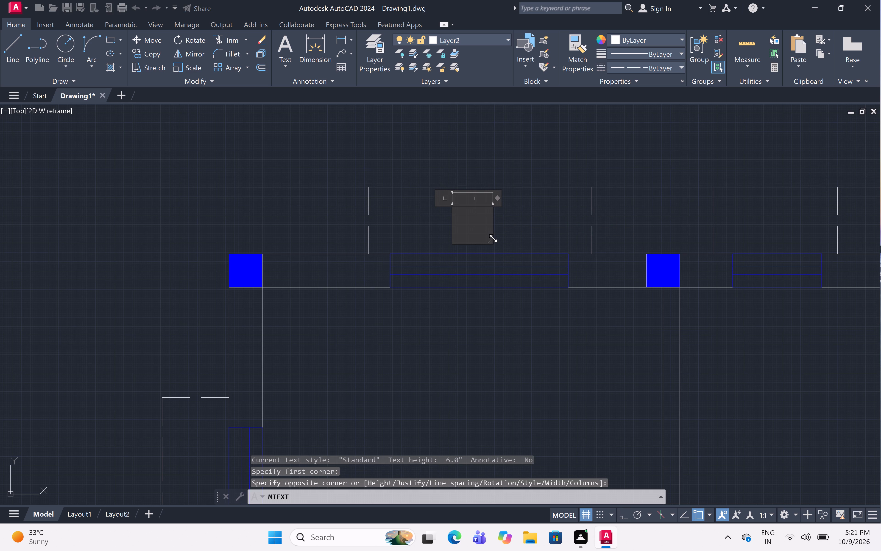
pyautogui.click(500, 231)
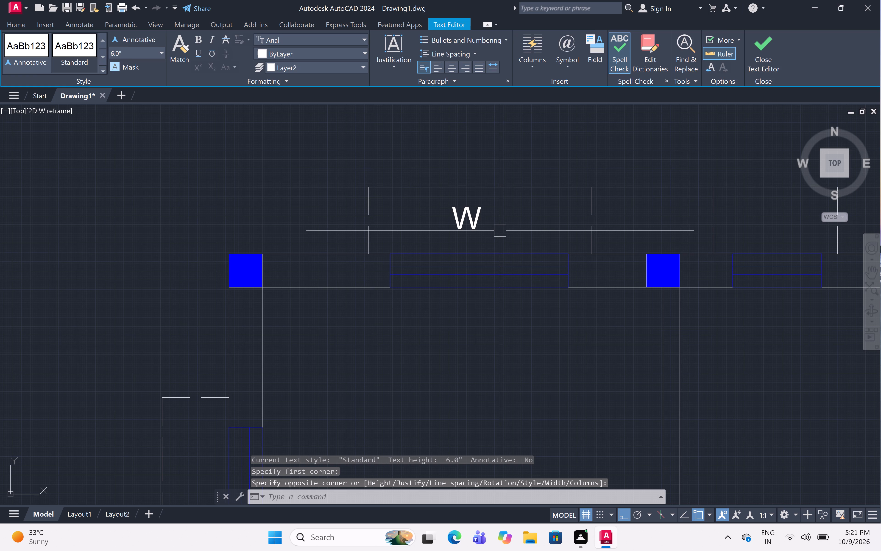
# Turn Ortho off and move the W label to about the middle of its dashed projection outline.
pyautogui.click(472, 221)
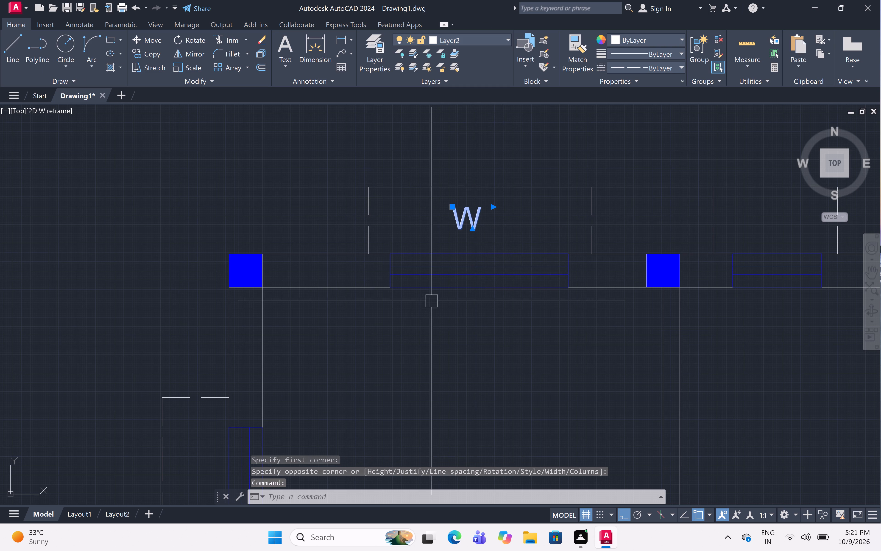
pyautogui.write('M')
pyautogui.press('space')
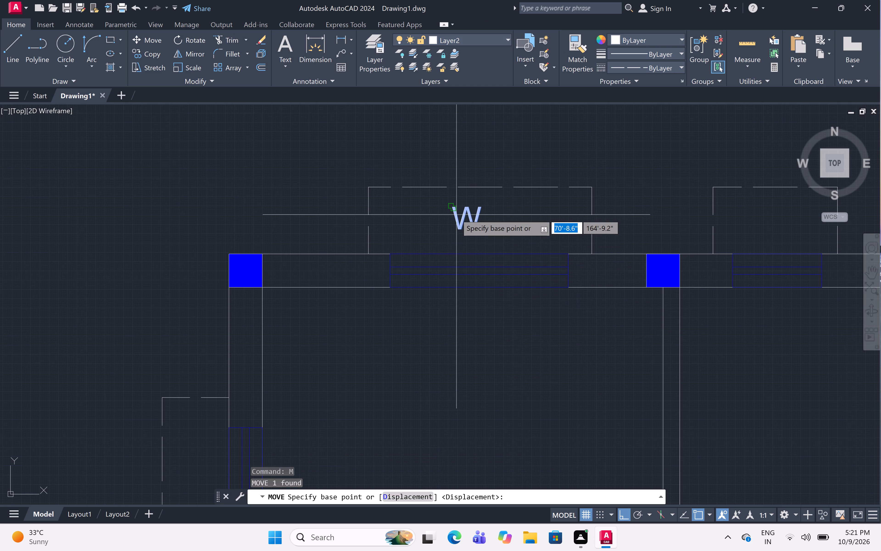
pyautogui.click(463, 213)
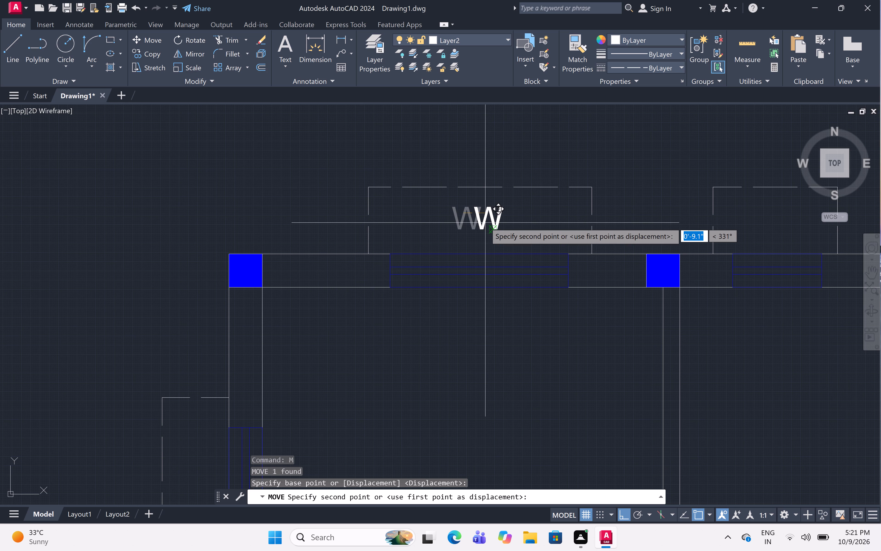
pyautogui.press('F8')
pyautogui.scroll(1, 485, 224)
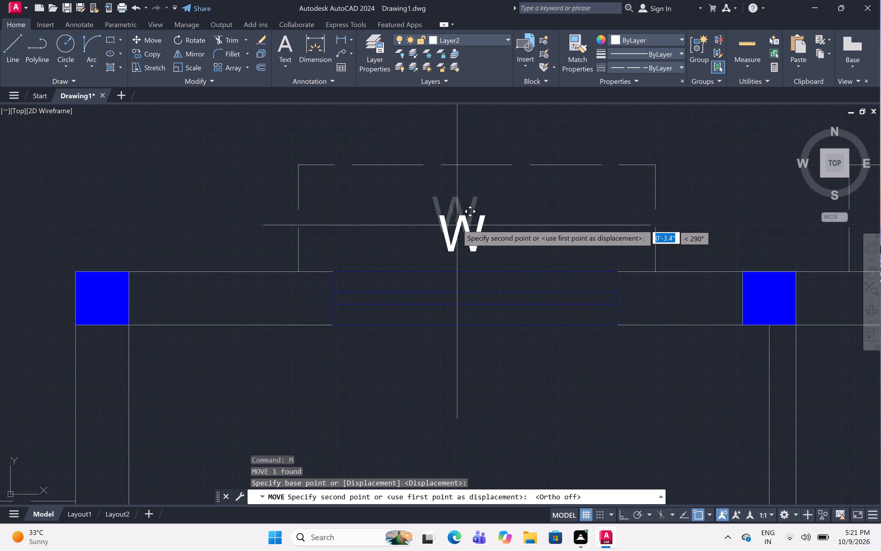
pyautogui.click(468, 223)
# Add a multiline text label "V" inside the dashed projection outline of the upper wall's small middle window.
pyautogui.scroll(-4, 468, 216)
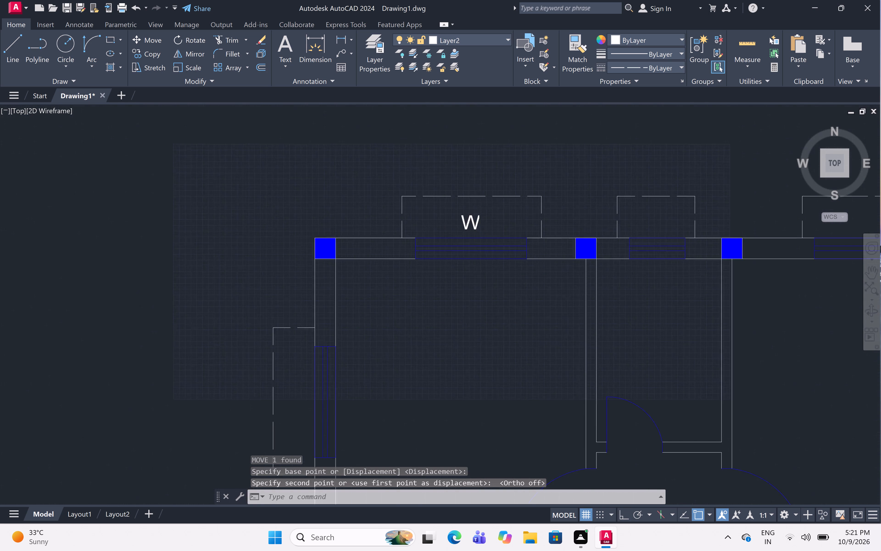
pyautogui.scroll(3, 555, 219)
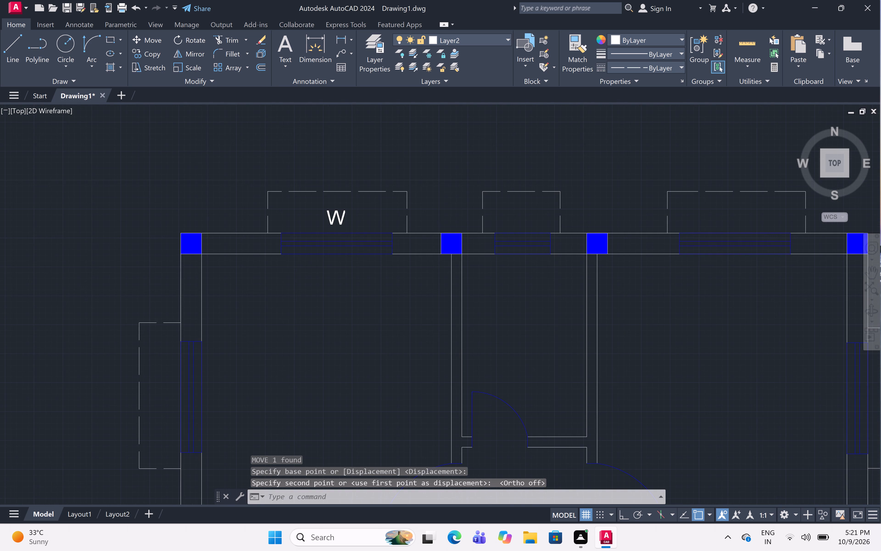
pyautogui.write('MT')
pyautogui.press('space')
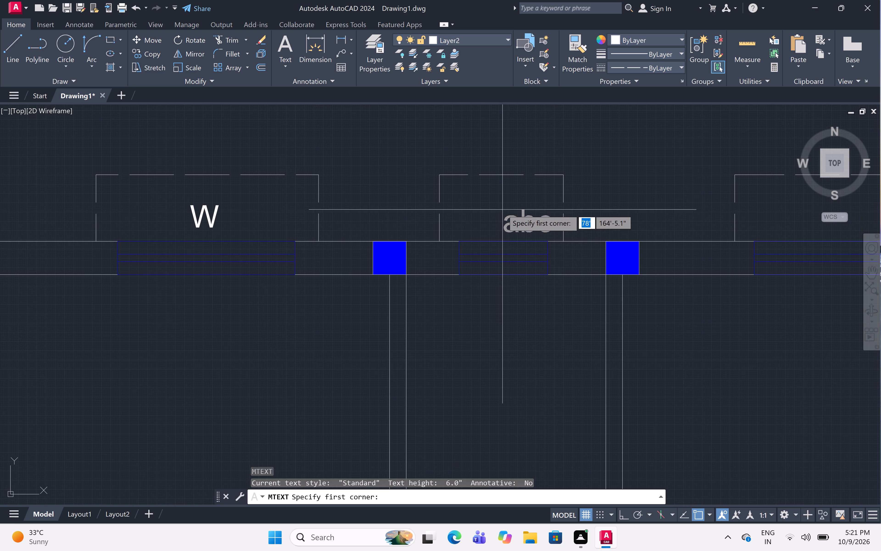
pyautogui.click(479, 197)
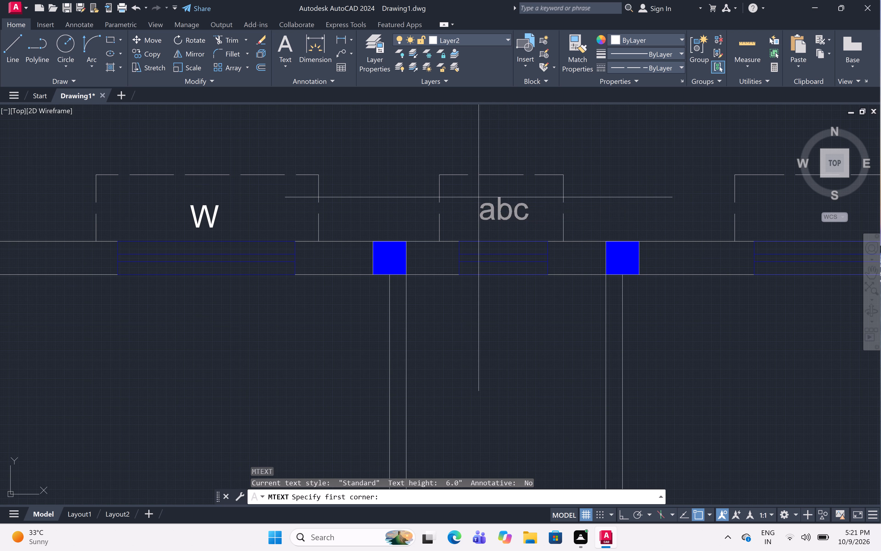
pyautogui.click(514, 228)
pyautogui.press('v')
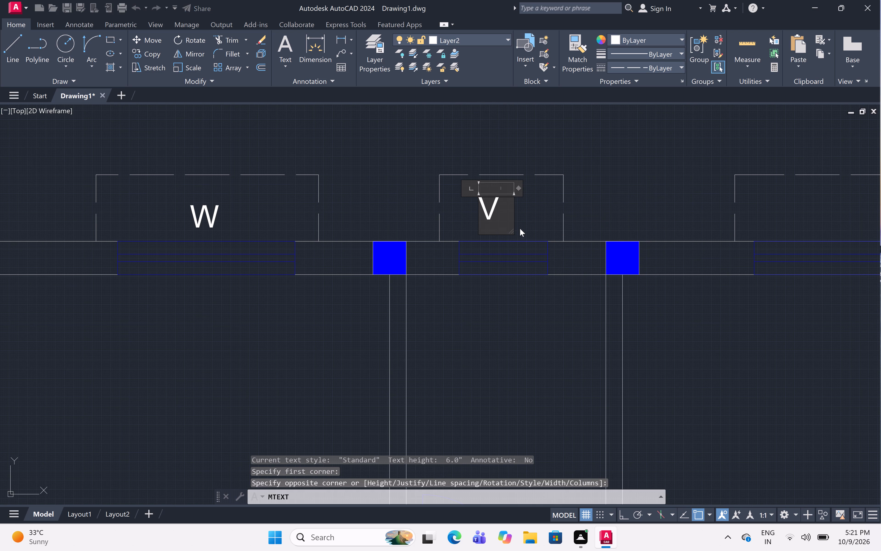
pyautogui.click(526, 222)
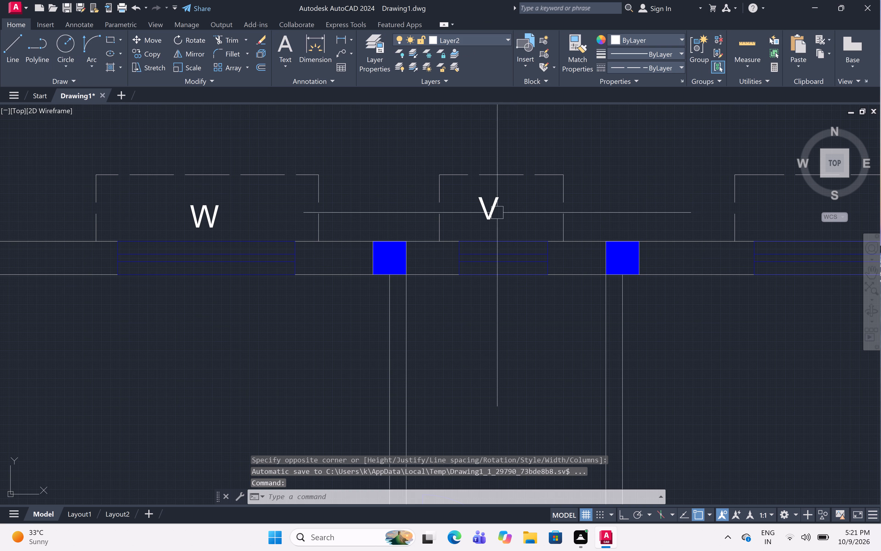
# Move the V label and fine-tune its position so it sits centred inside the small middle window's dashed outline.
pyautogui.click(493, 208)
pyautogui.write('M')
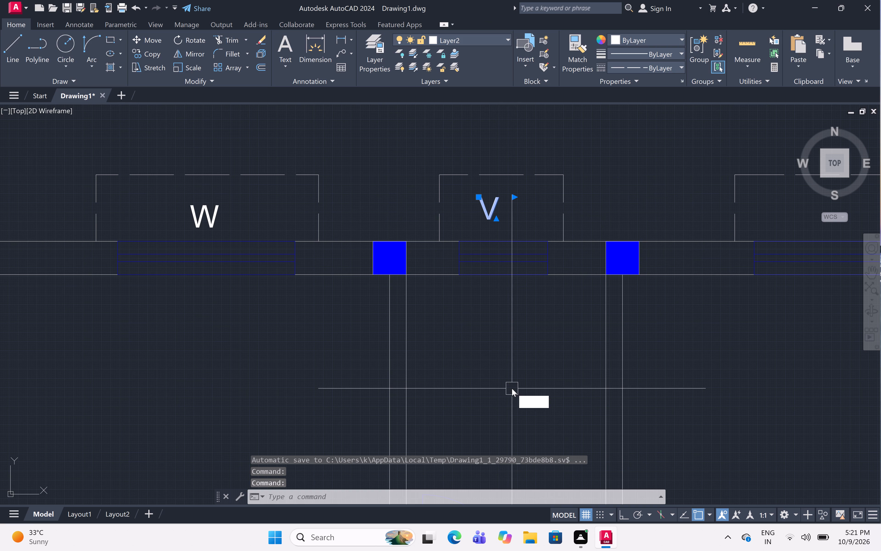
pyautogui.press('space')
pyautogui.click(489, 215)
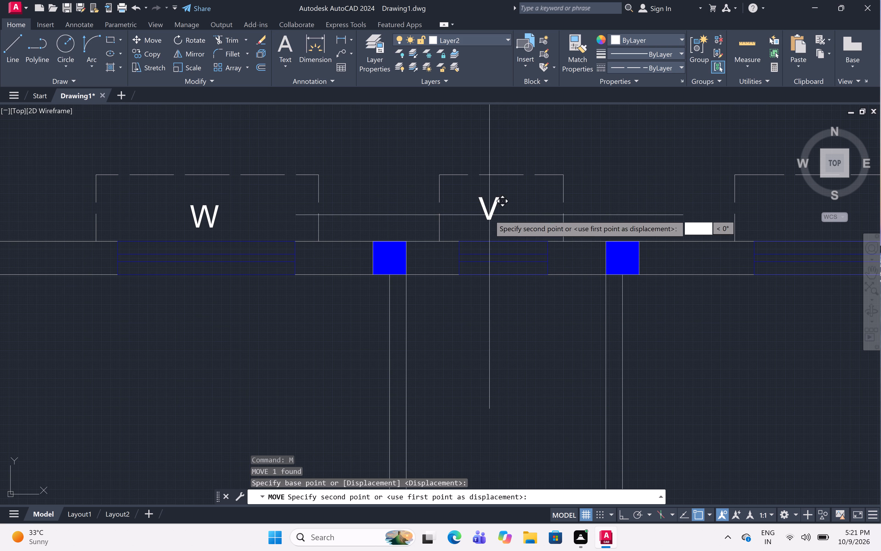
pyautogui.scroll(4, 498, 222)
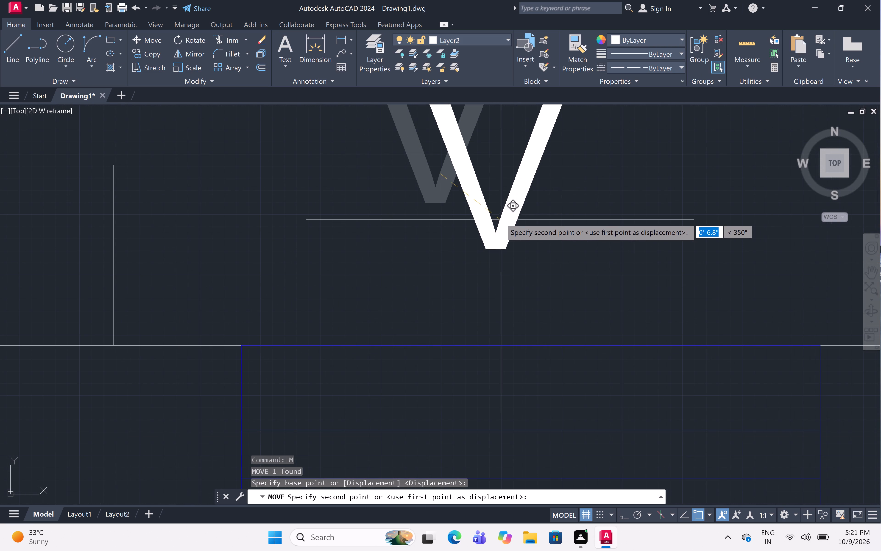
pyautogui.click(501, 218)
pyautogui.scroll(-4, 506, 216)
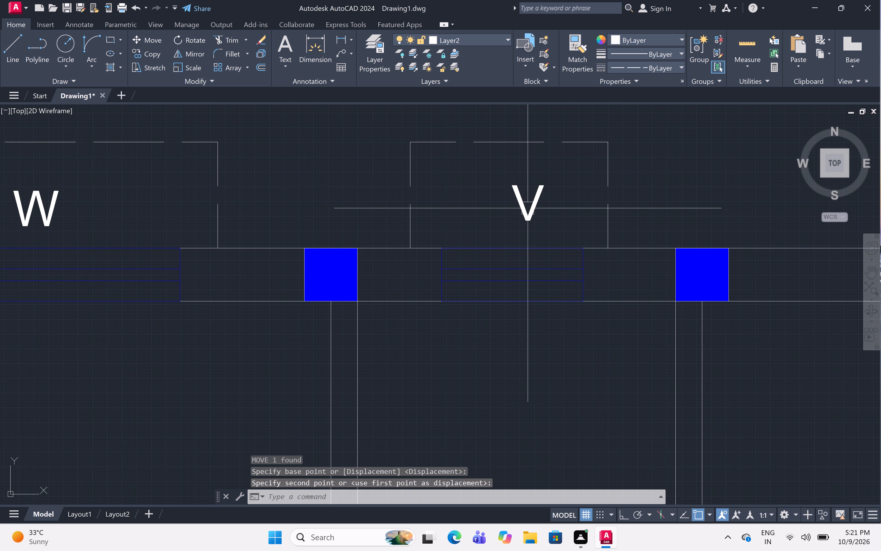
pyautogui.click(528, 208)
pyautogui.press('m')
pyautogui.press('space')
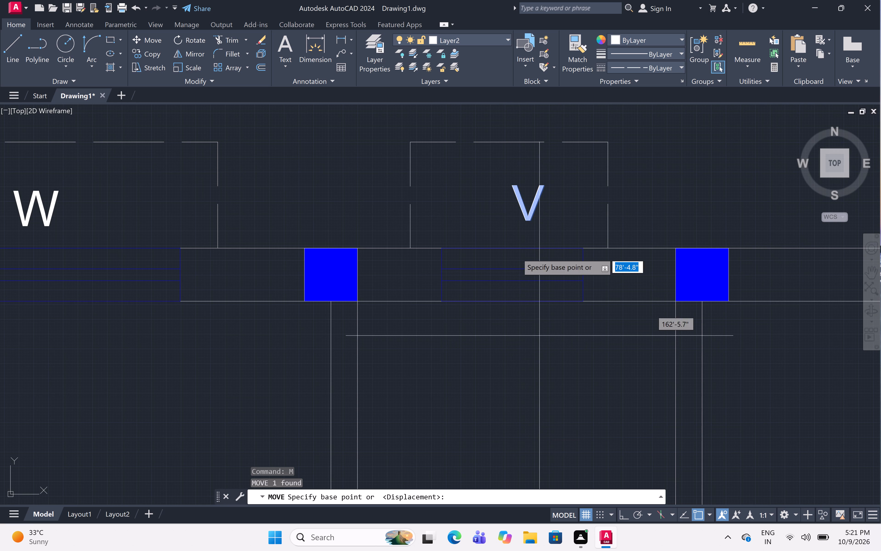
pyautogui.click(524, 214)
pyautogui.scroll(4, 517, 218)
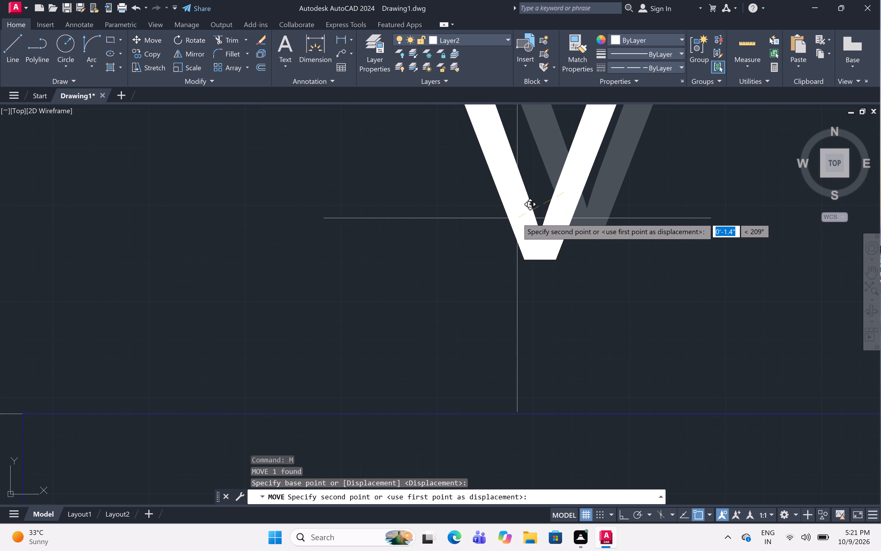
pyautogui.click(466, 227)
# Copy the W label from the upper wall's left window into the dashed projection outline of the upper wall's right window.
pyautogui.scroll(-9, 468, 225)
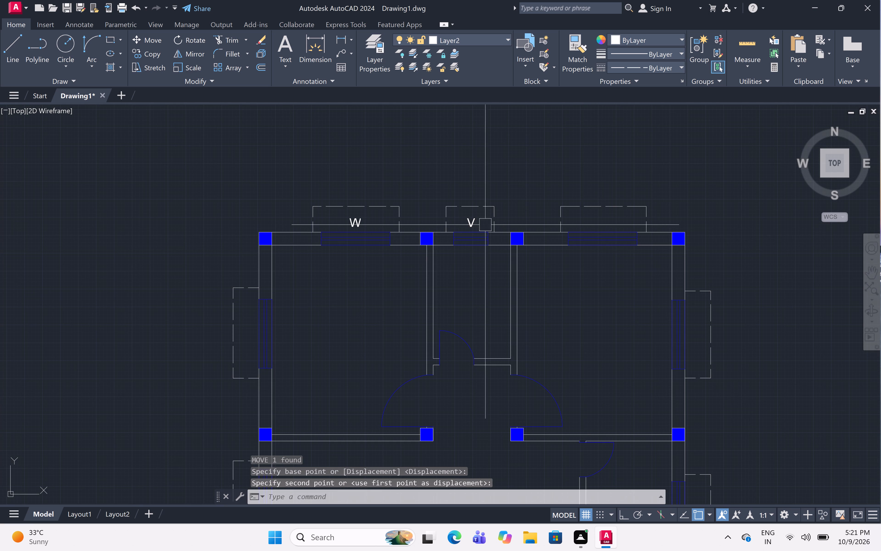
pyautogui.scroll(1, 357, 220)
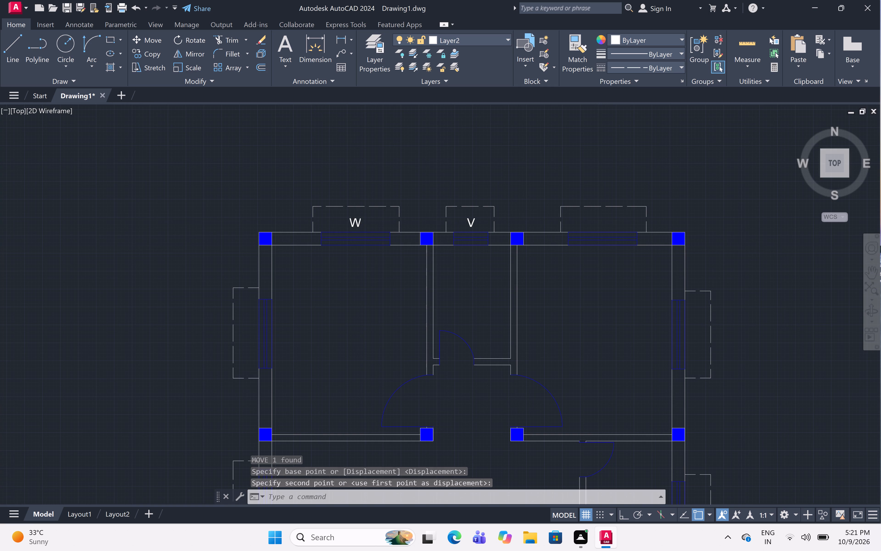
pyautogui.scroll(2, 357, 220)
pyautogui.click(354, 232)
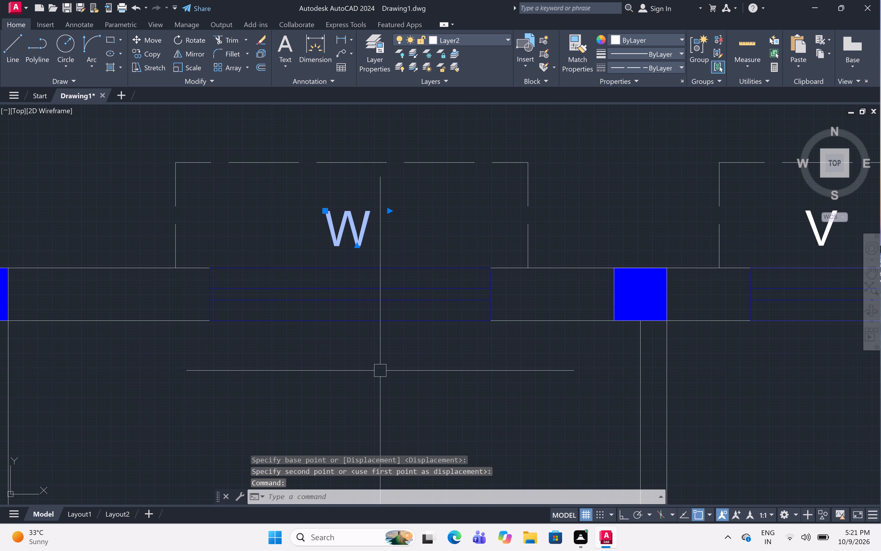
pyautogui.press('c')
pyautogui.write('O')
pyautogui.press('space')
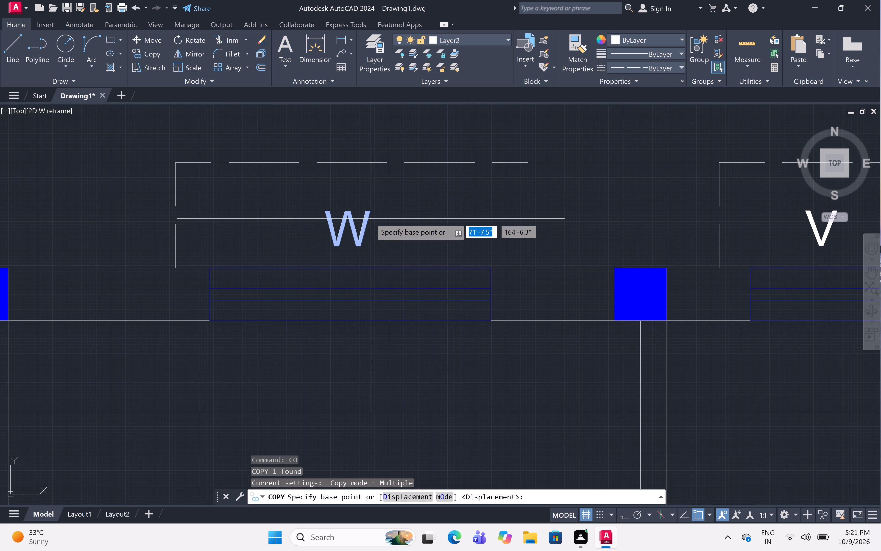
pyautogui.click(349, 213)
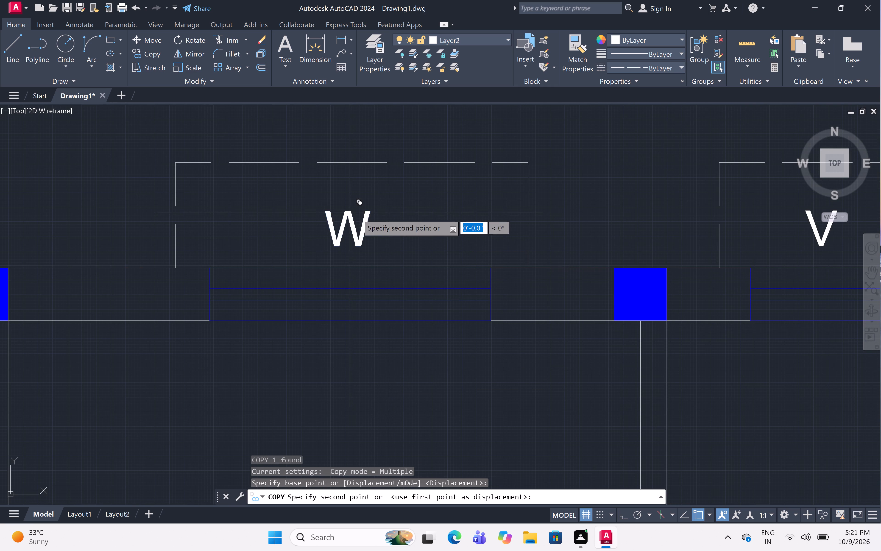
pyautogui.scroll(-5, 370, 221)
pyautogui.scroll(6, 470, 221)
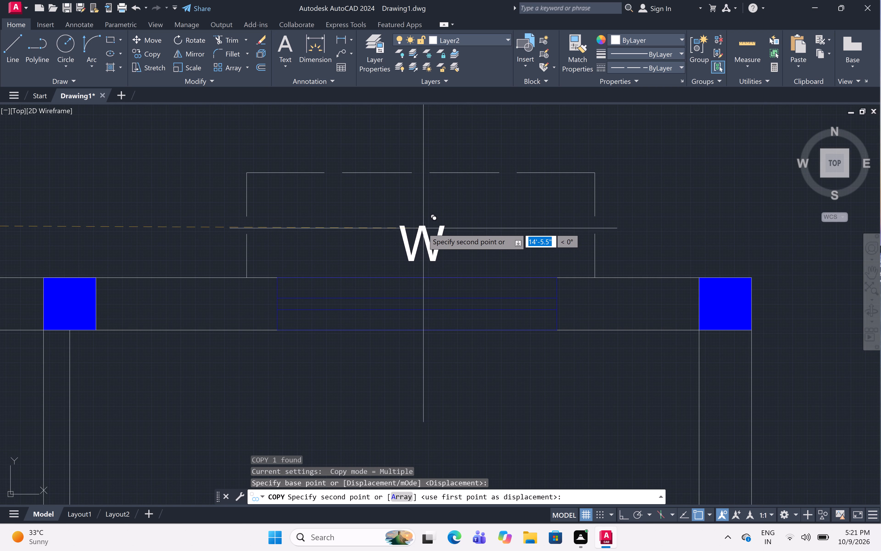
pyautogui.click(418, 233)
# Place further copies of the W label inside the dashed outlines of the right wall's upper and lower large windows.
pyautogui.scroll(-4, 437, 188)
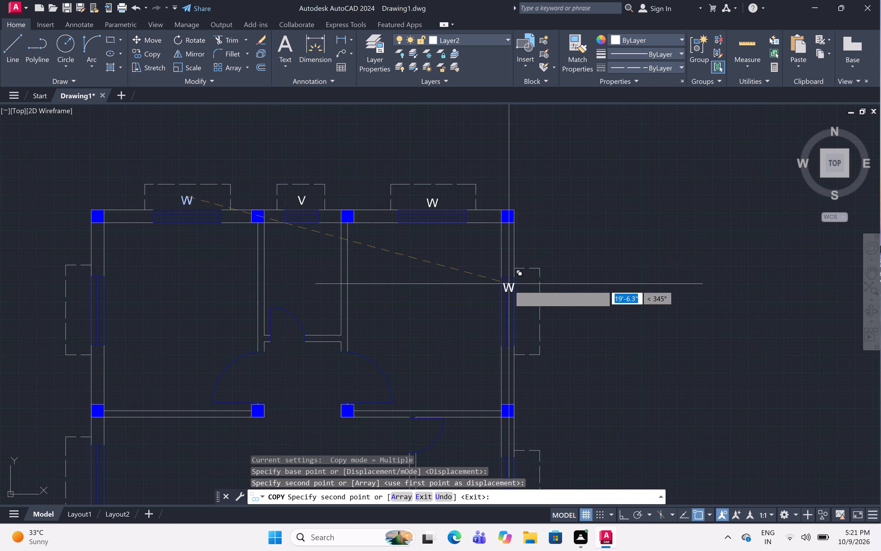
pyautogui.scroll(2, 521, 323)
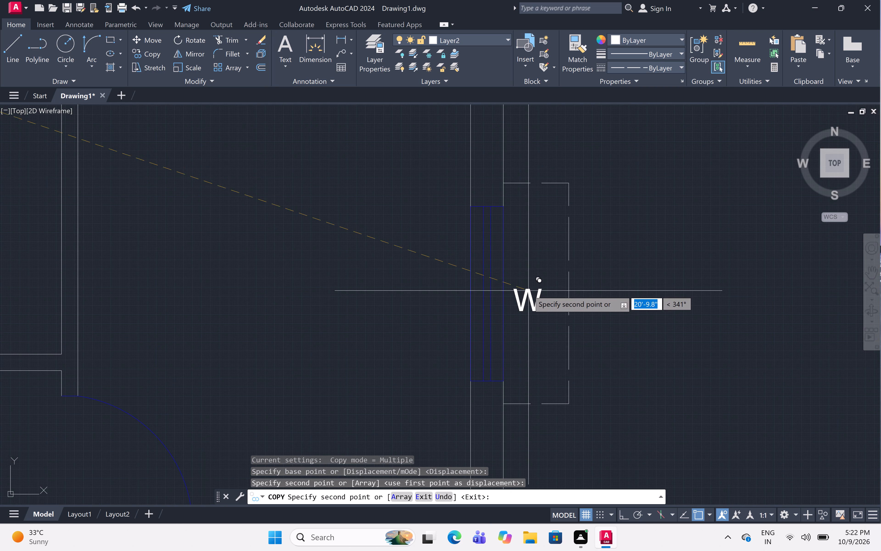
pyautogui.scroll(1, 528, 291)
pyautogui.click(522, 279)
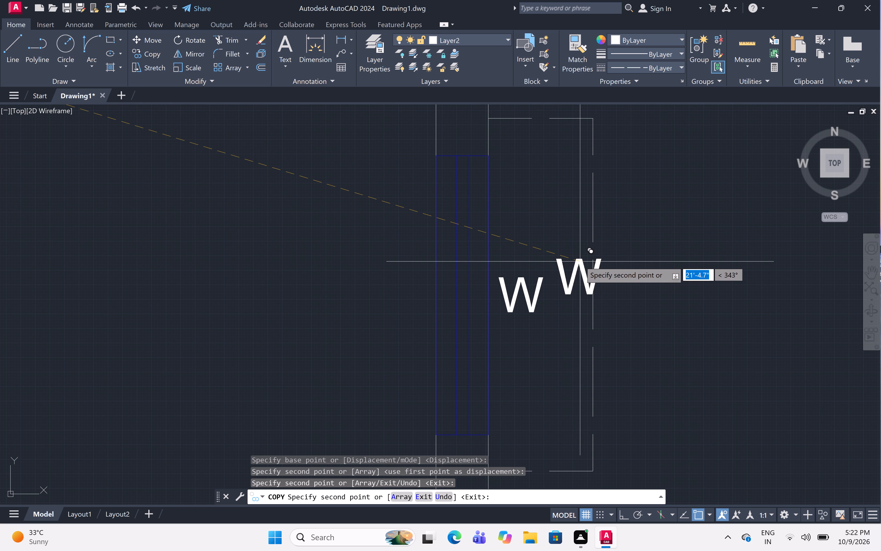
pyautogui.scroll(-4, 572, 236)
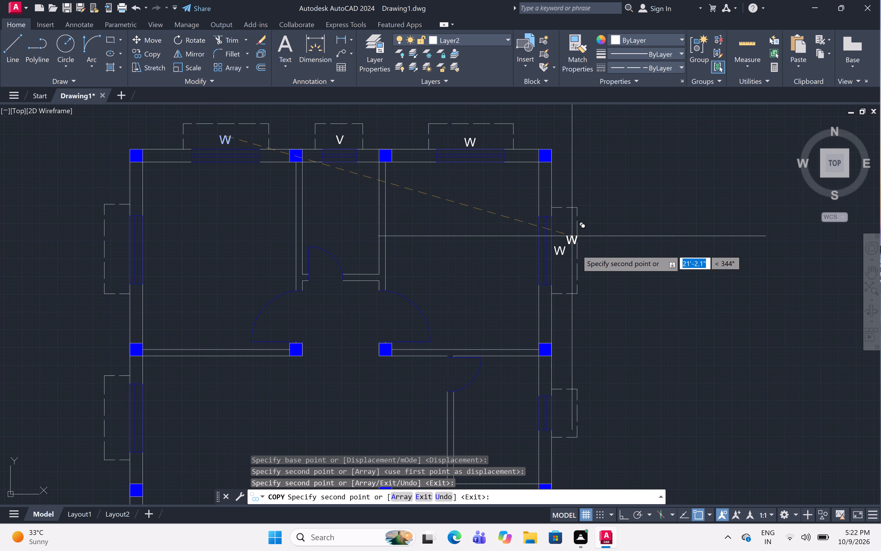
pyautogui.scroll(-1, 578, 256)
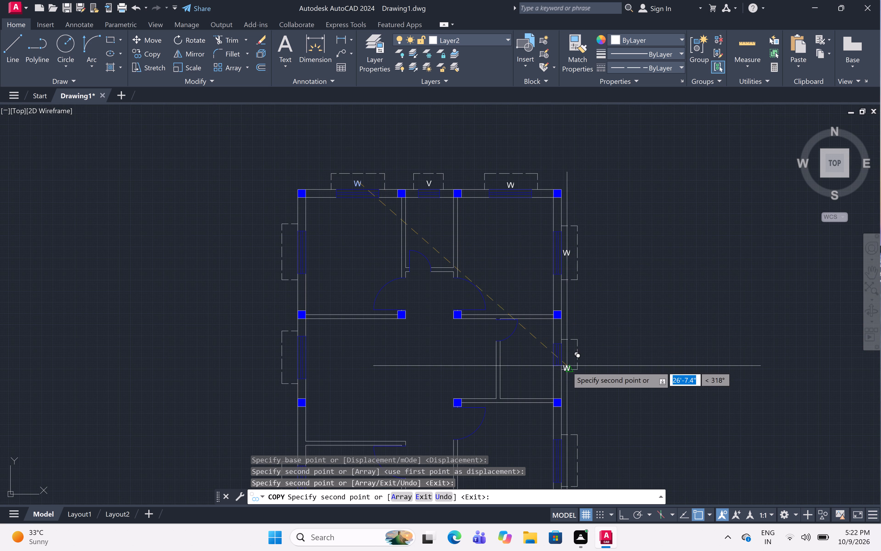
pyautogui.scroll(-2, 570, 381)
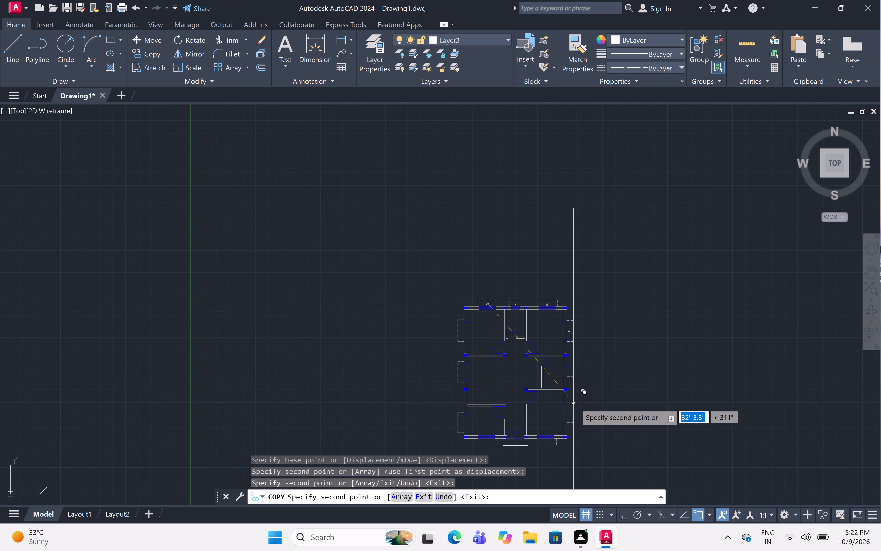
pyautogui.scroll(5, 569, 416)
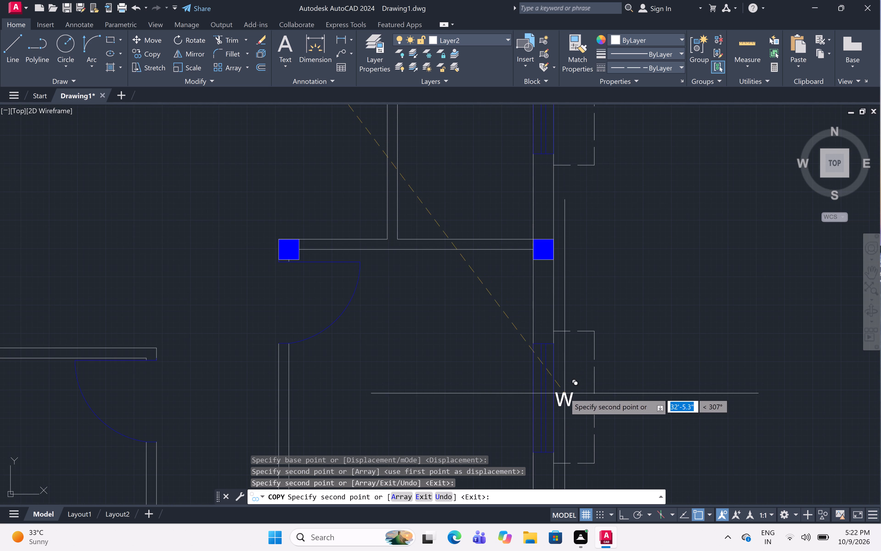
pyautogui.scroll(2, 563, 456)
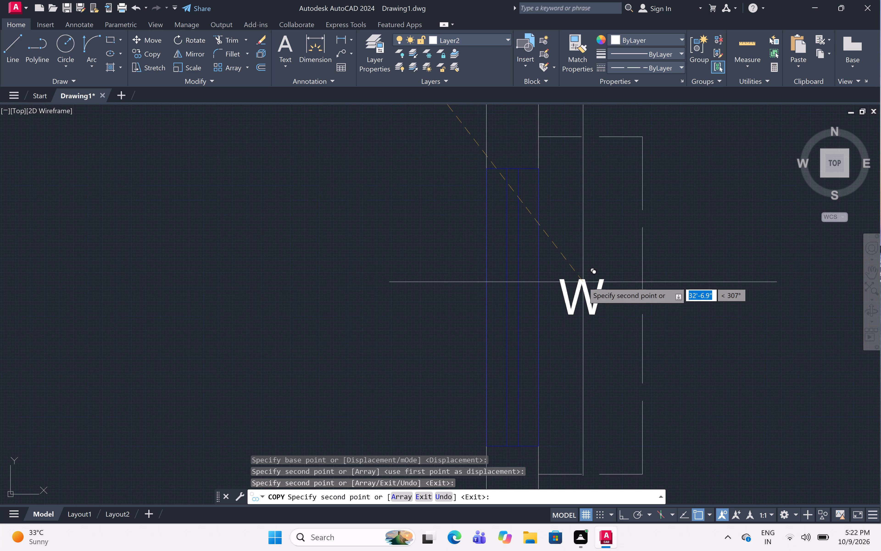
pyautogui.click(573, 288)
# Place further copies of the W label inside the dashed outlines of the bottom wall's right and left windows.
pyautogui.scroll(-3, 615, 223)
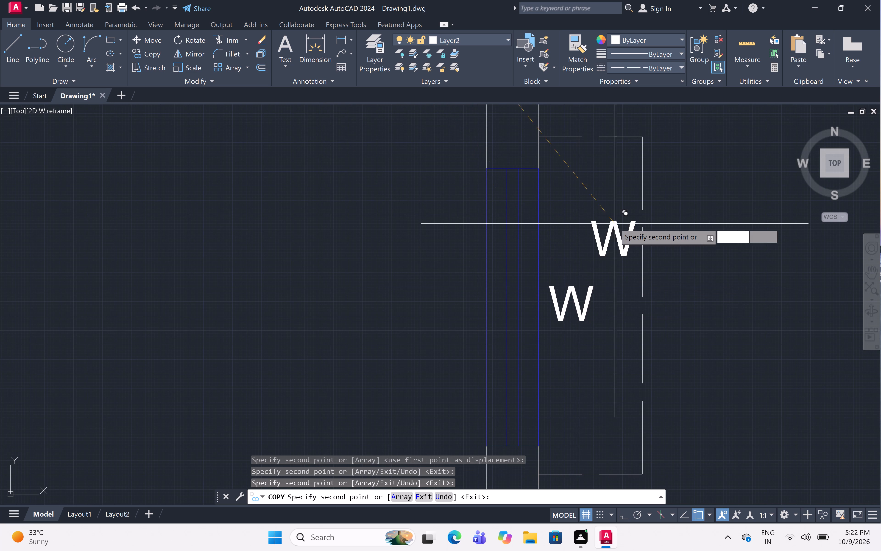
pyautogui.scroll(-2, 615, 223)
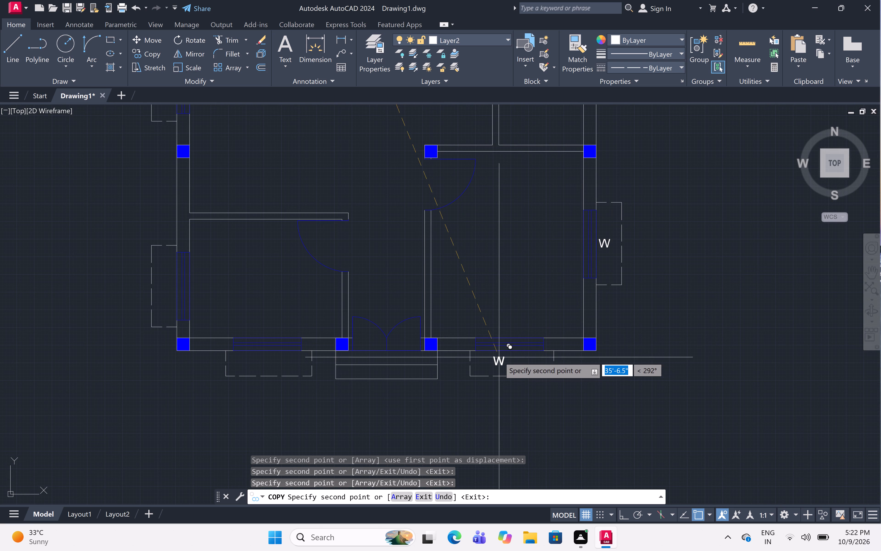
pyautogui.scroll(4, 499, 355)
pyautogui.click(573, 355)
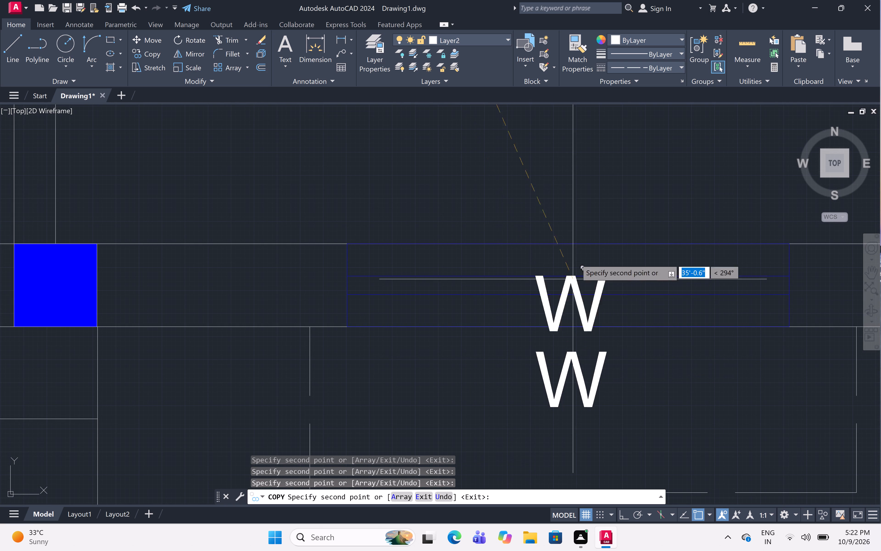
pyautogui.scroll(-6, 582, 232)
pyautogui.scroll(3, 424, 246)
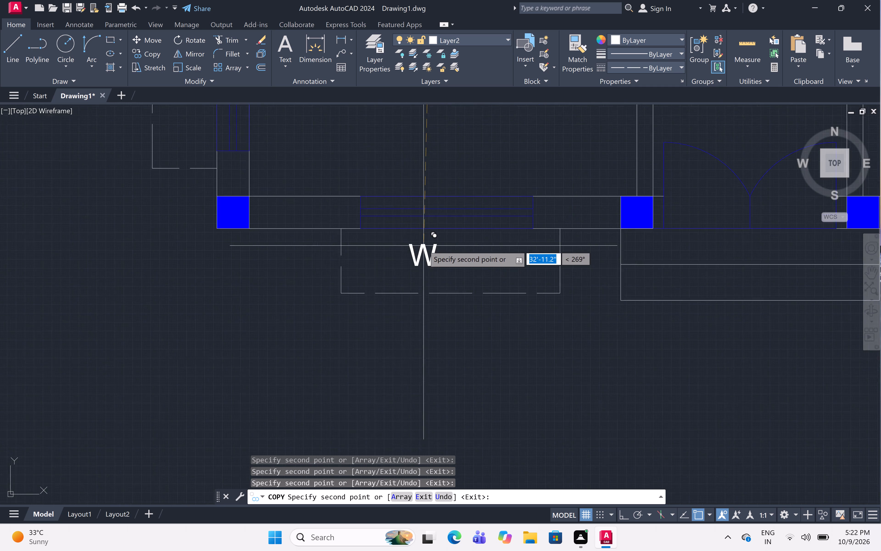
pyautogui.scroll(2, 424, 246)
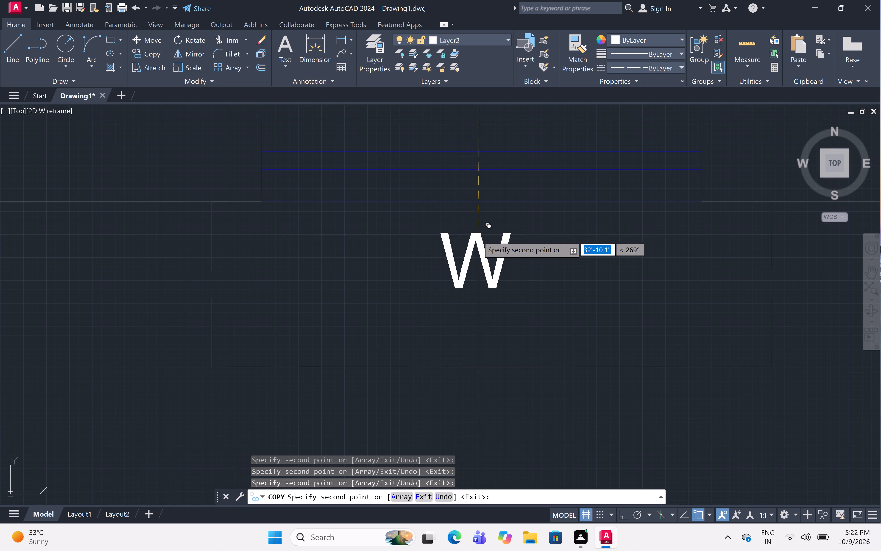
pyautogui.click(478, 236)
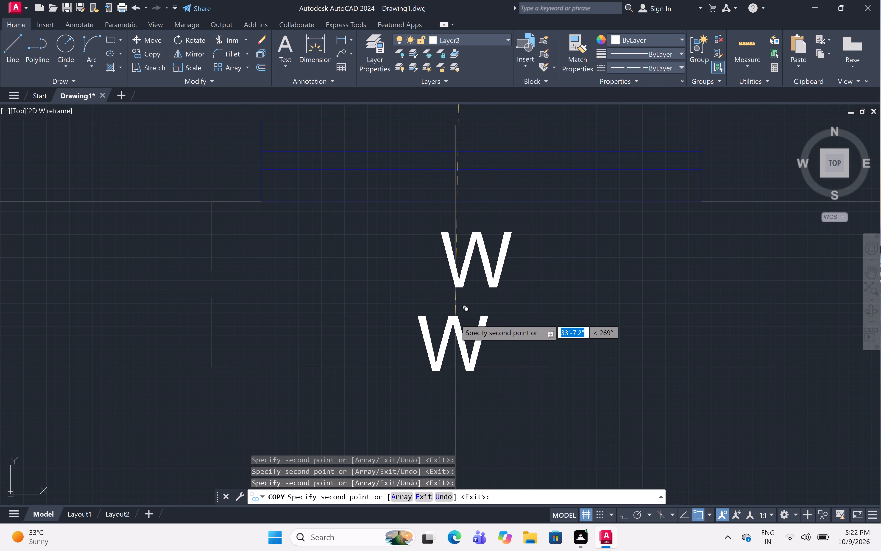
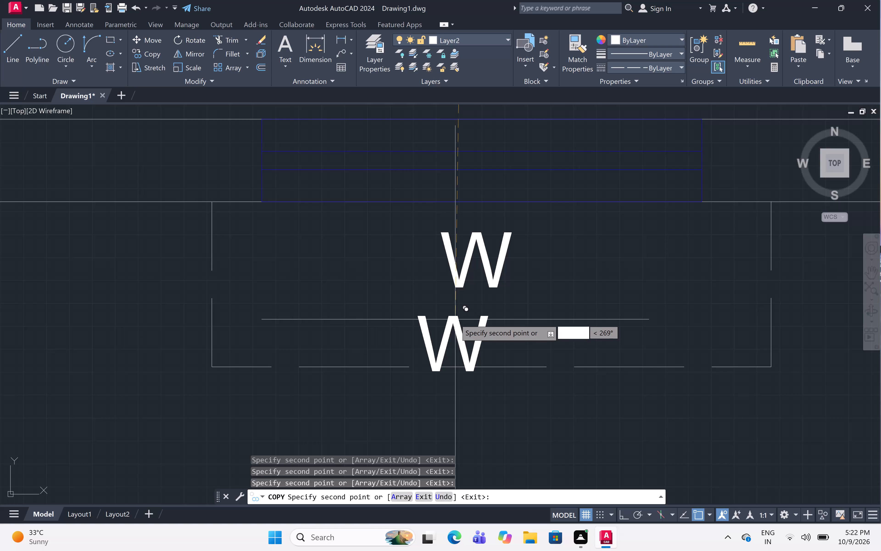
# Place a copy of the W window label beside the southernmost window on the floor plan's west wall.
pyautogui.scroll(-5, 471, 312)
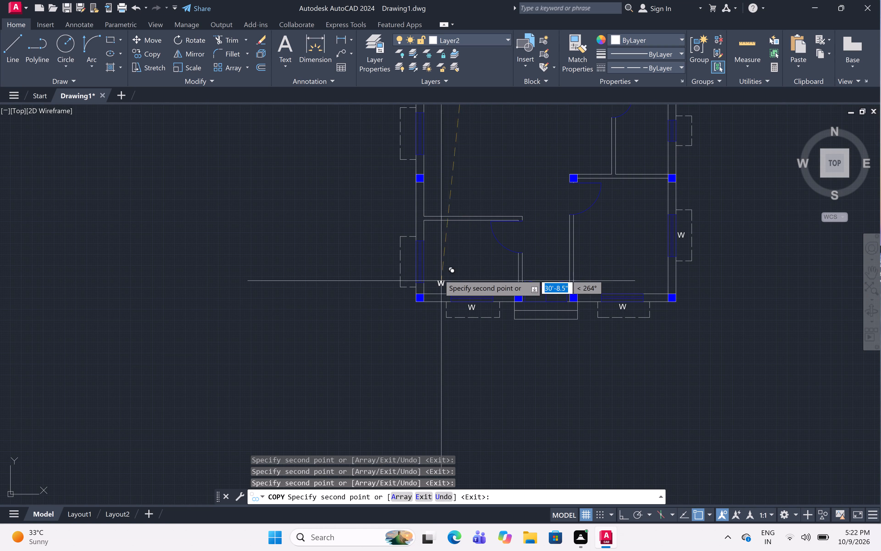
pyautogui.scroll(3, 424, 253)
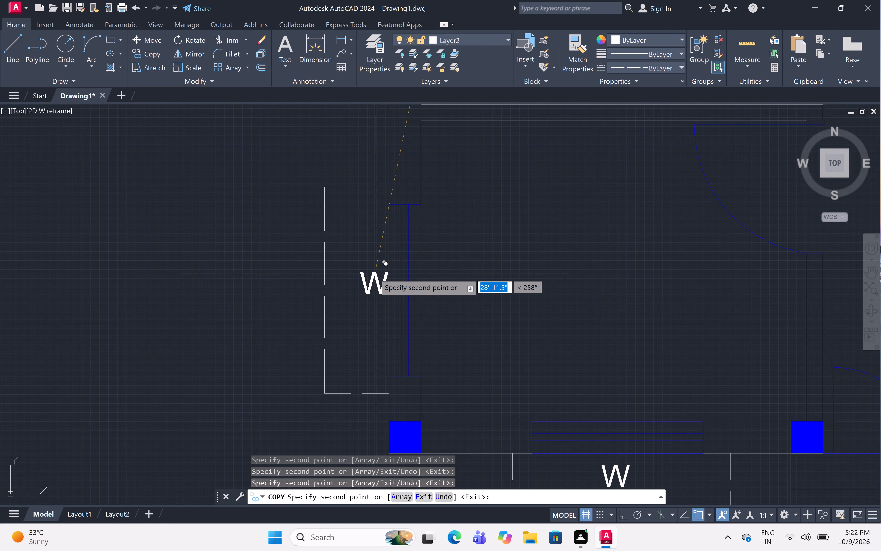
pyautogui.scroll(1, 370, 275)
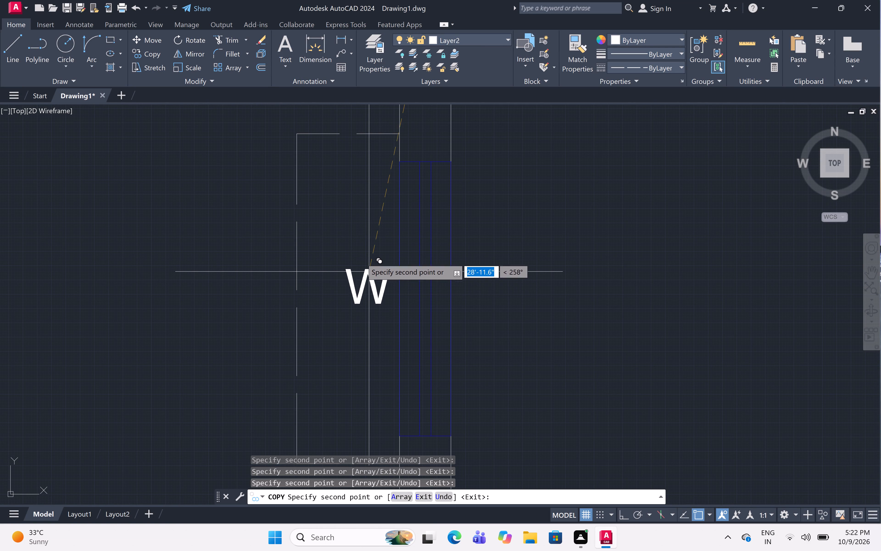
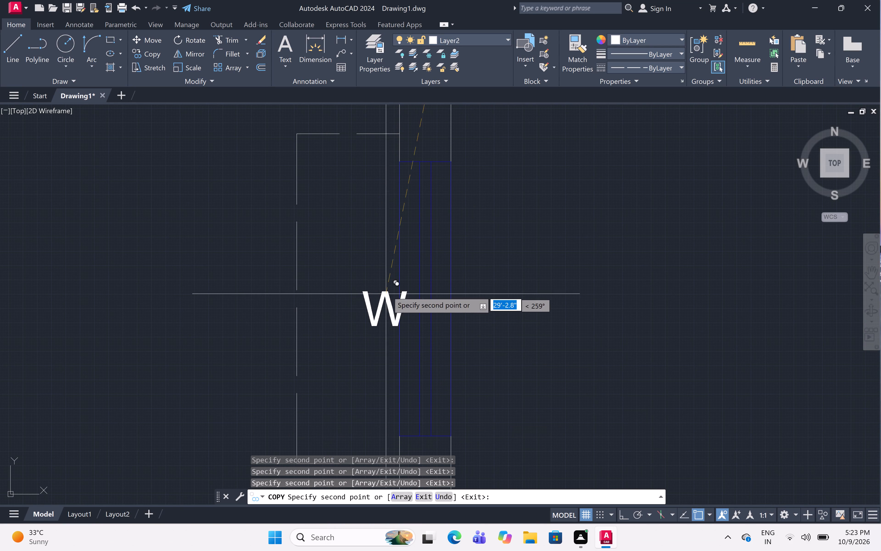
# Place copies of the W window label beside the southern, middle and northern windows on the floor plan's west wall.
pyautogui.scroll(-3, 545, 301)
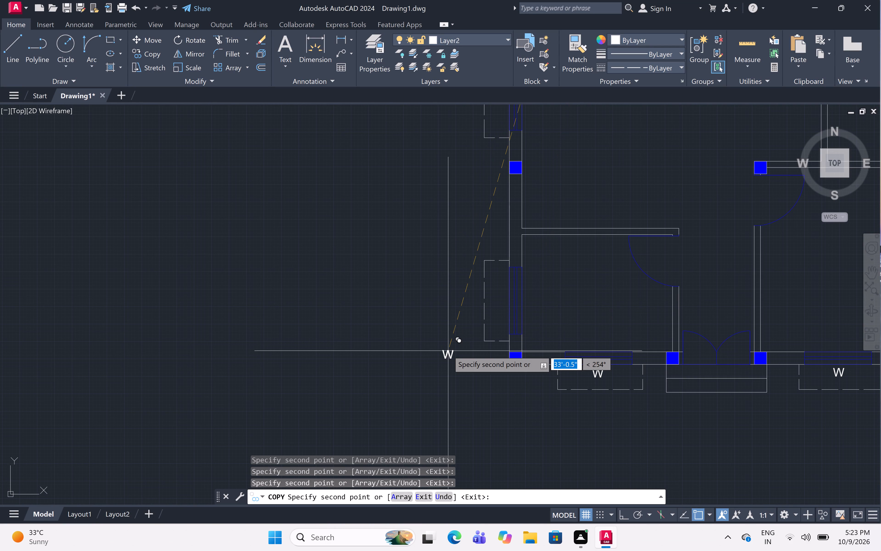
pyautogui.scroll(1, 510, 307)
pyautogui.scroll(1, 560, 310)
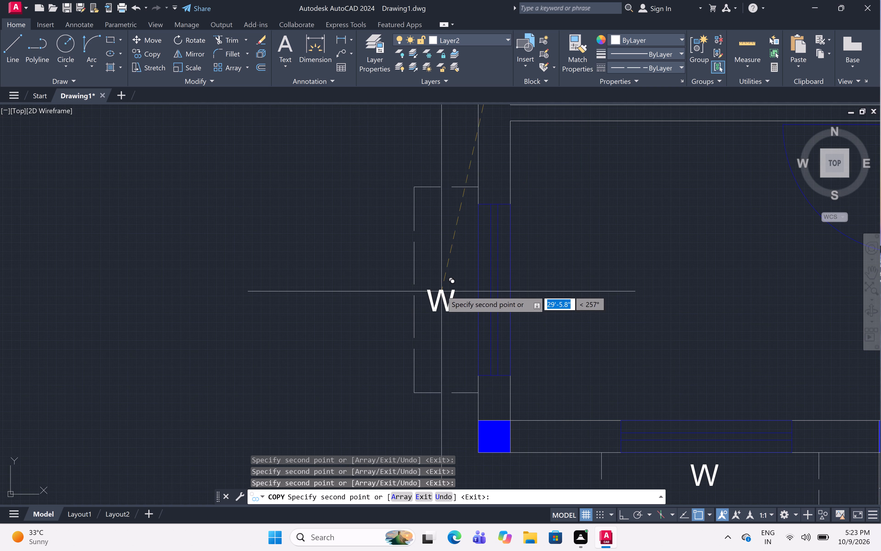
pyautogui.scroll(1, 544, 328)
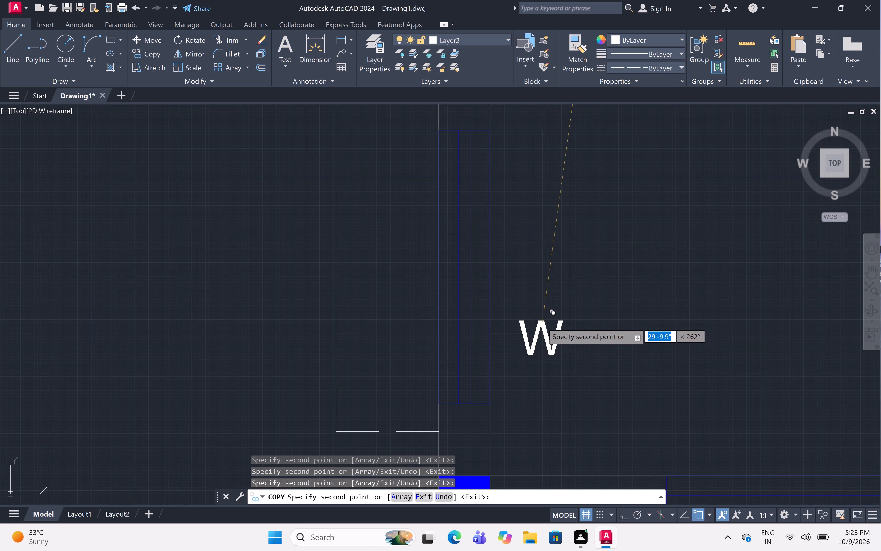
pyautogui.click(399, 251)
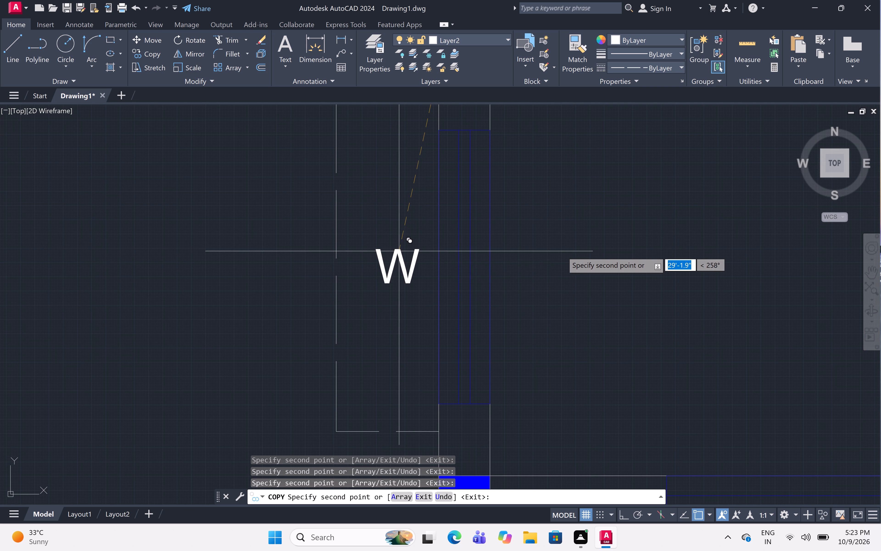
pyautogui.scroll(-6, 562, 252)
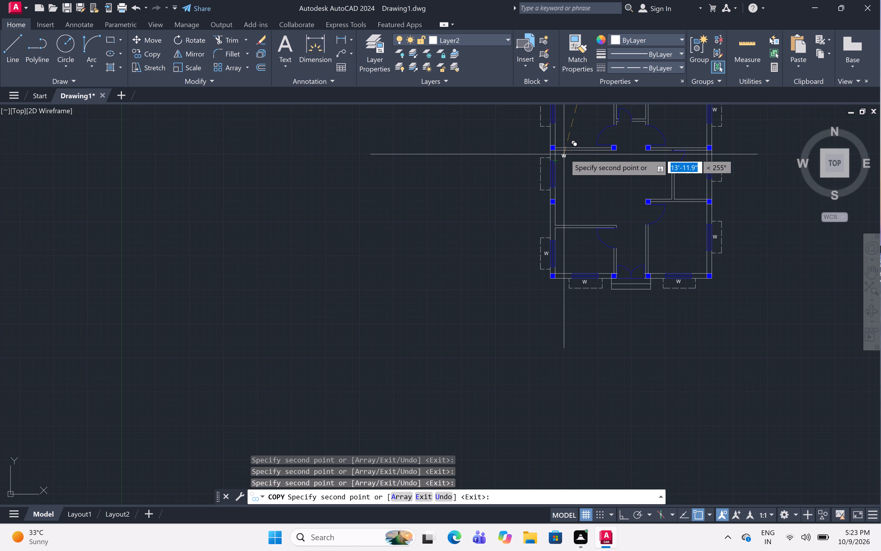
pyautogui.scroll(4, 565, 154)
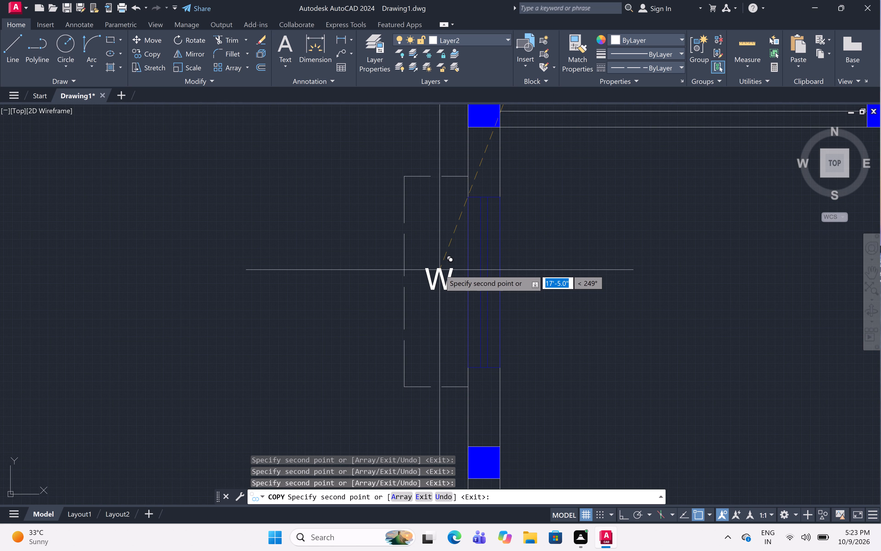
pyautogui.click(440, 270)
pyautogui.scroll(-5, 576, 236)
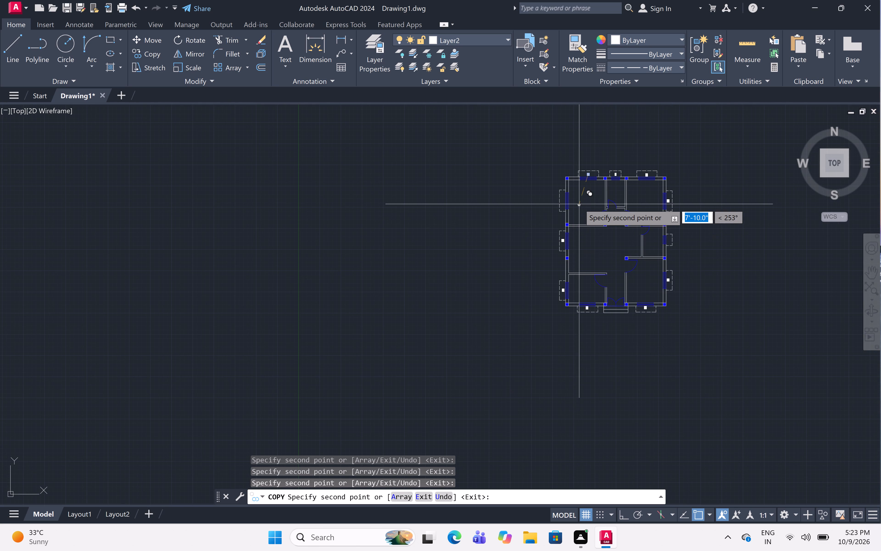
pyautogui.scroll(4, 579, 204)
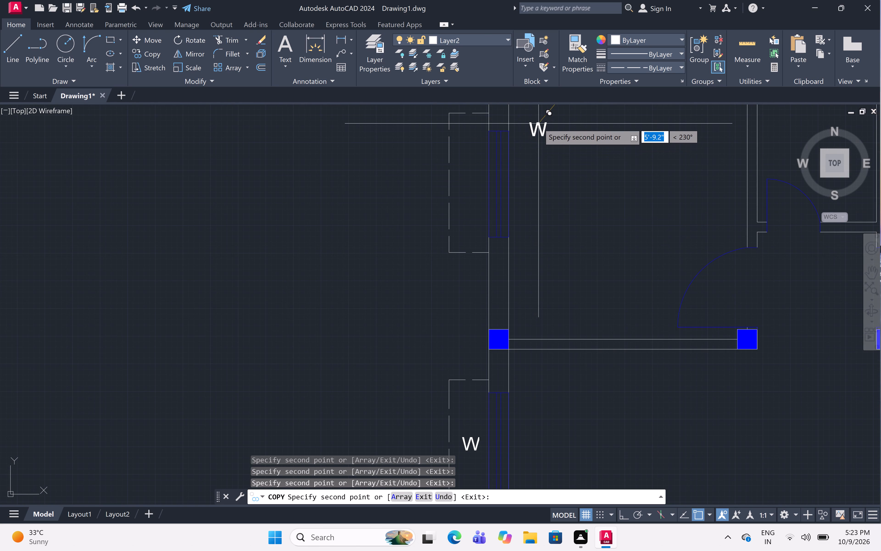
pyautogui.scroll(2, 538, 123)
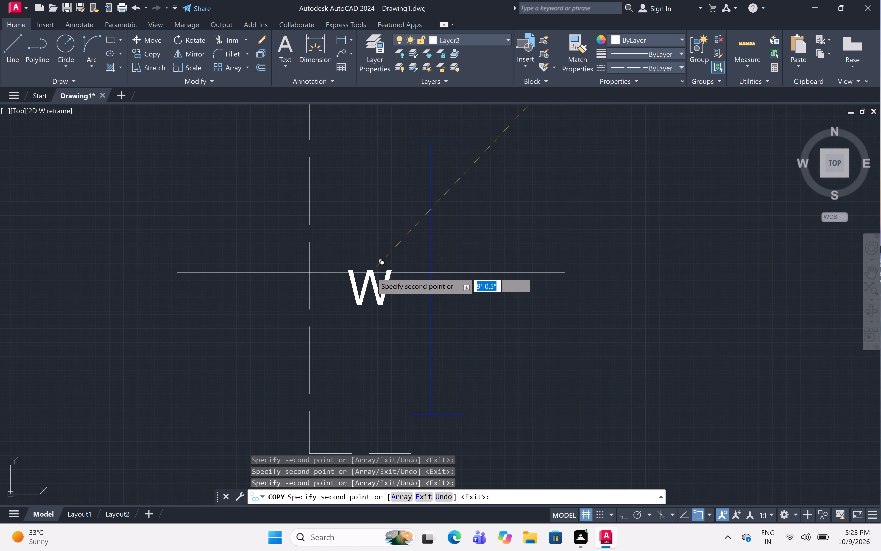
pyautogui.click(373, 268)
pyautogui.scroll(-6, 487, 239)
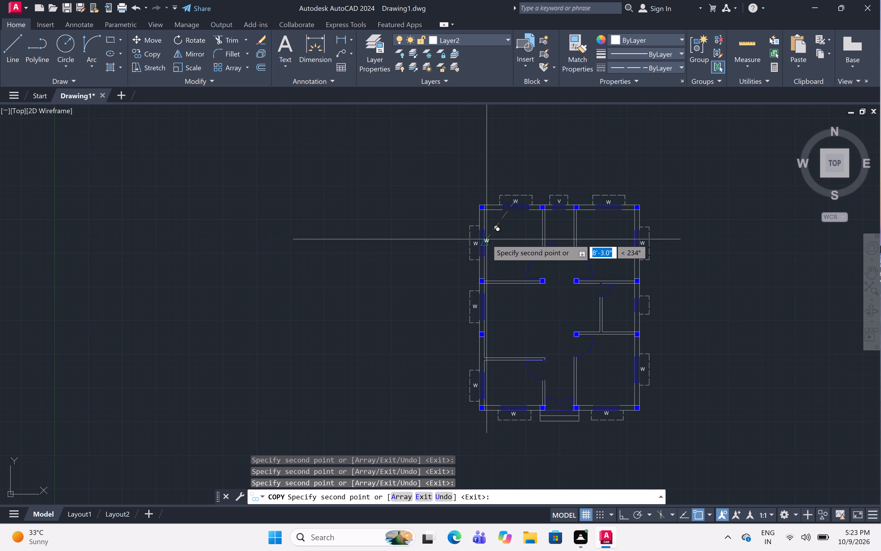
pyautogui.press('Escape')
# Offset the leaf line of the small north-central room's door by 1" toward the inside of its swing arc.
pyautogui.moveTo(548, 334); pyautogui.dragTo(548, 334, button='middle')
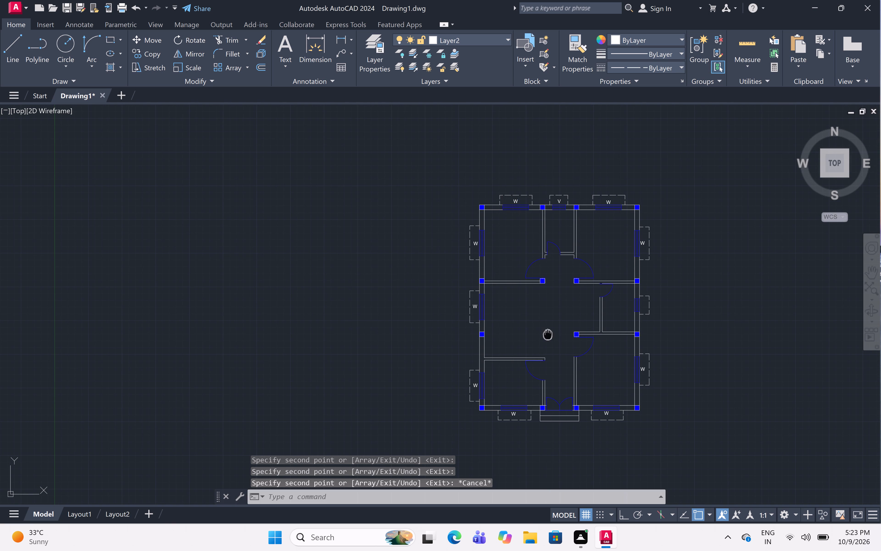
pyautogui.moveTo(548, 334); pyautogui.dragTo(377, 292, button='middle')
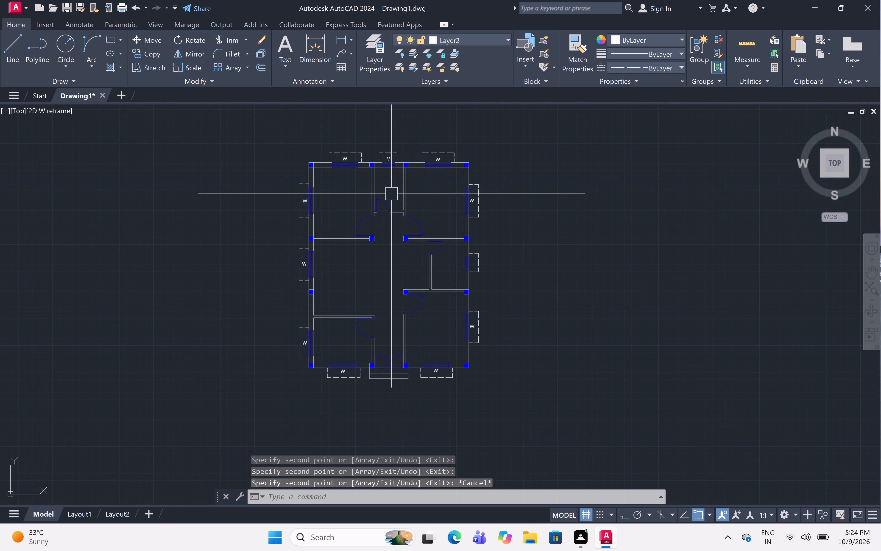
pyautogui.scroll(5, 383, 207)
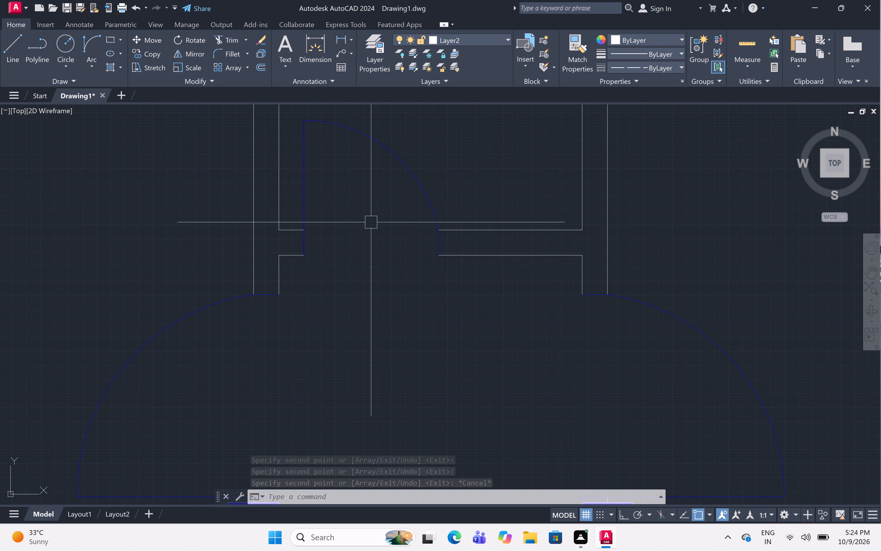
pyautogui.write('OFF')
pyautogui.press('space')
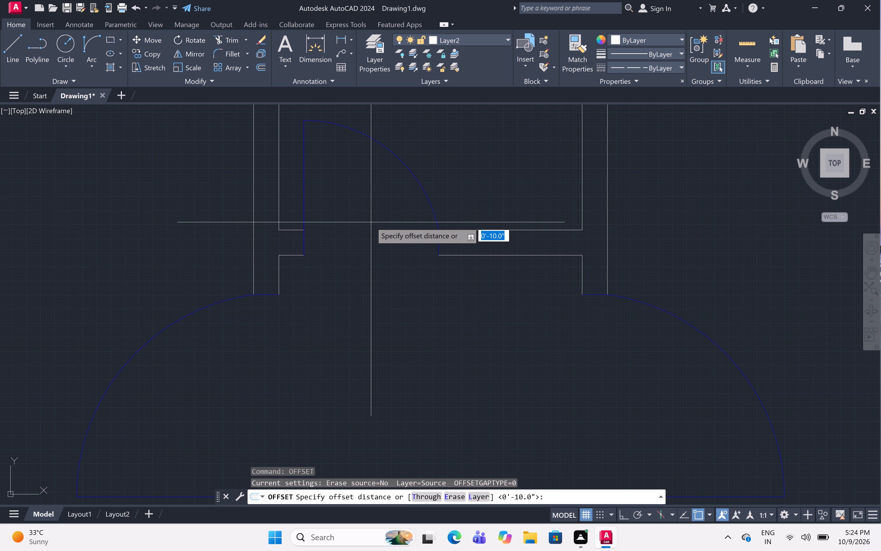
pyautogui.write('1"')
pyautogui.press('space')
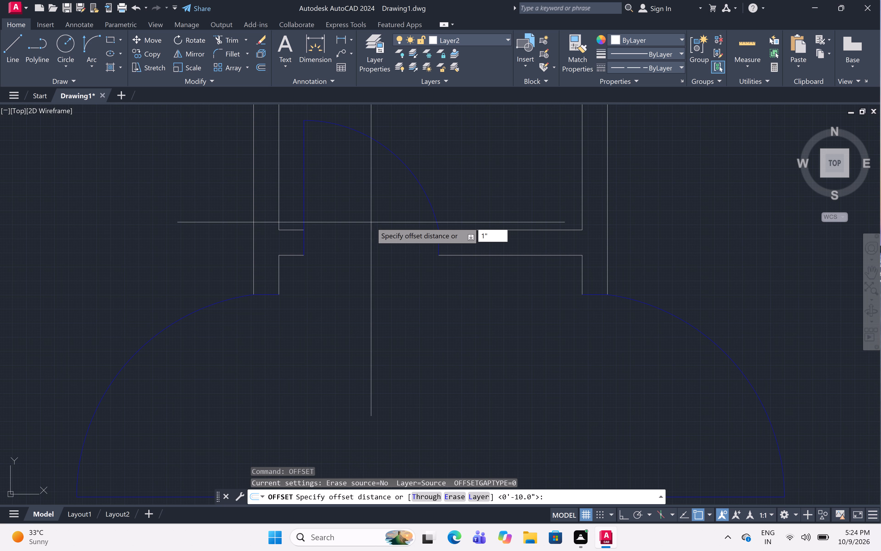
pyautogui.click(308, 179)
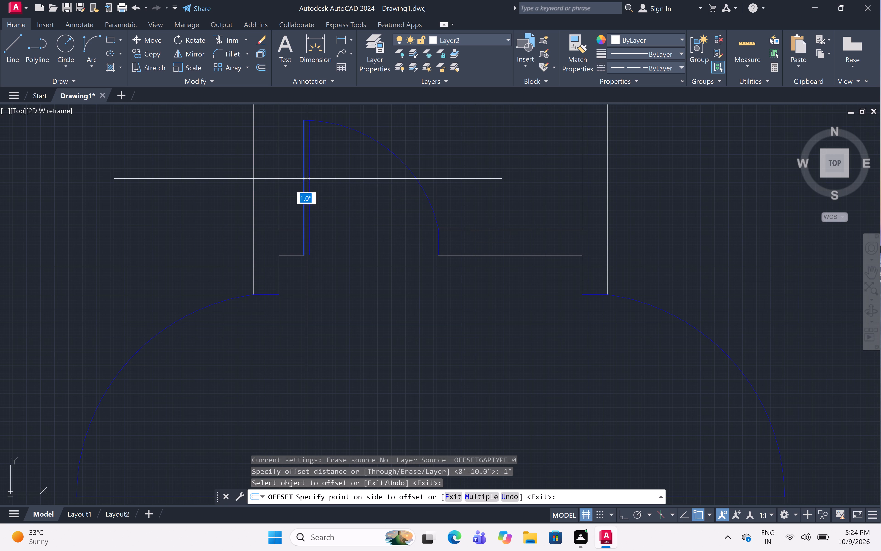
pyautogui.click(380, 198)
# Offset the leaf lines of the two facing doors just south of the north-central room 1" northward, inside their swing arcs.
pyautogui.scroll(-2, 273, 201)
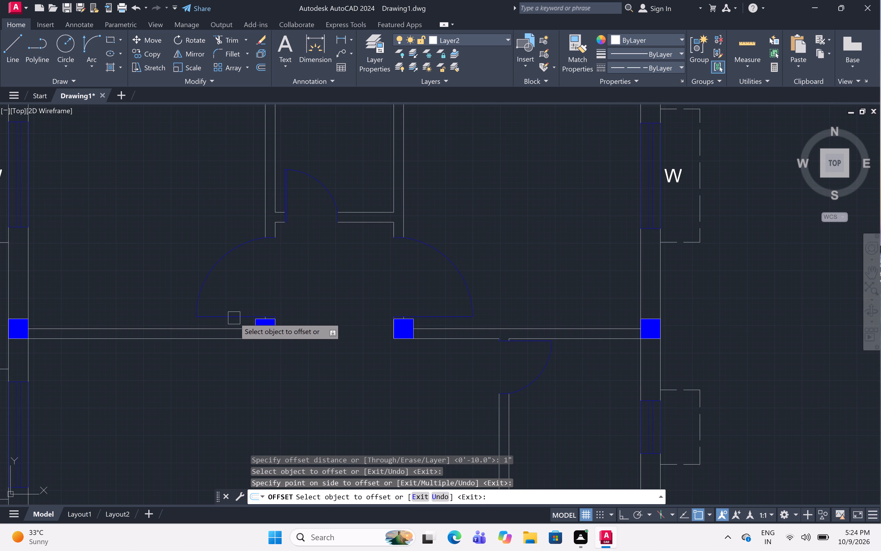
pyautogui.moveTo(234, 317); pyautogui.dragTo(234, 312)
pyautogui.click(245, 252)
pyautogui.scroll(1, 339, 290)
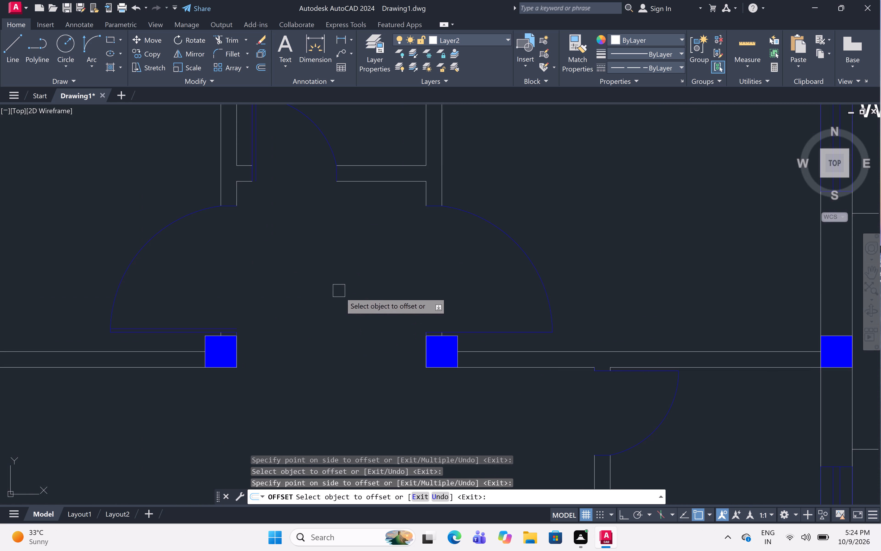
pyautogui.moveTo(489, 332); pyautogui.dragTo(489, 327)
pyautogui.click(469, 232)
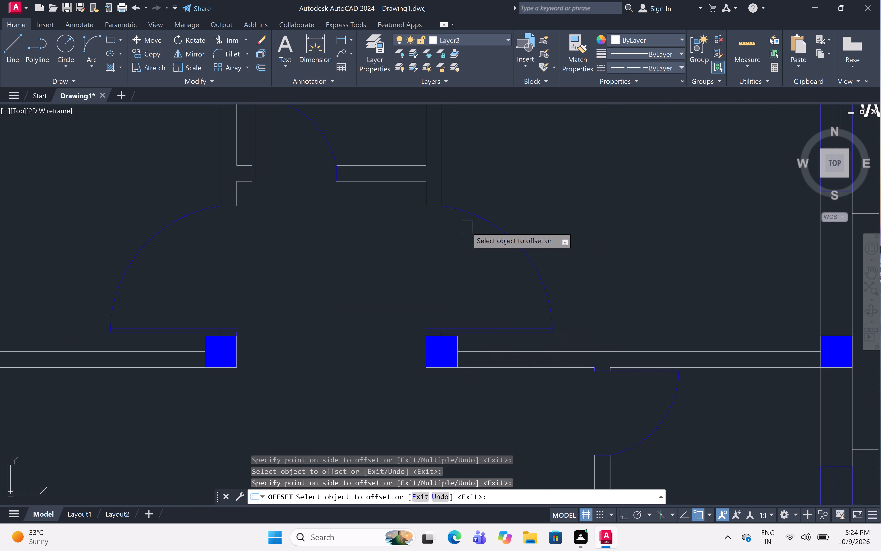
# Offset the door leaf lines of the small east room, the southeast room and the southwest room 1" southward.
pyautogui.scroll(-5, 467, 227)
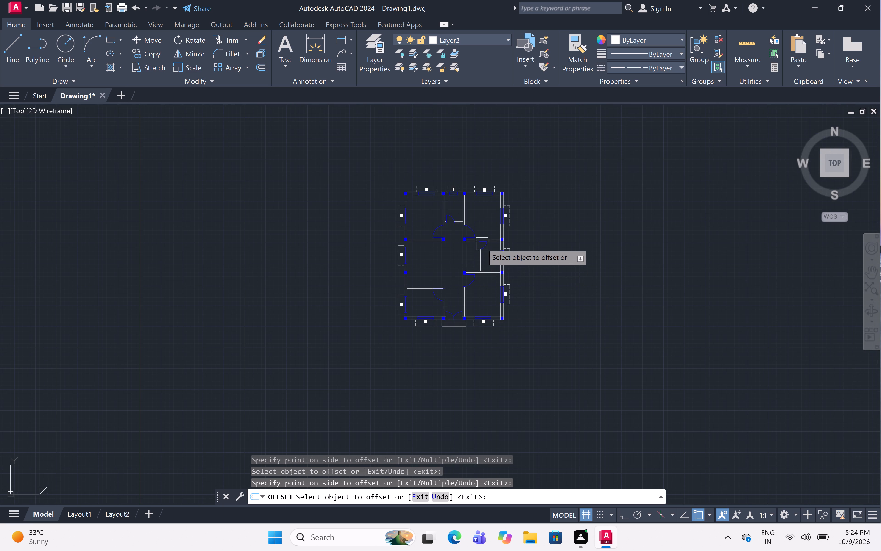
pyautogui.scroll(6, 482, 244)
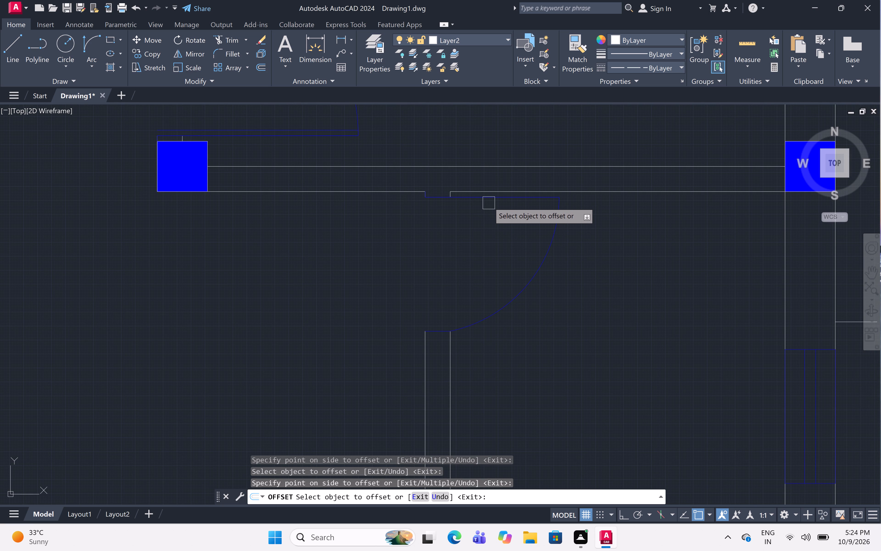
pyautogui.click(488, 201)
pyautogui.click(487, 257)
pyautogui.scroll(-3, 479, 224)
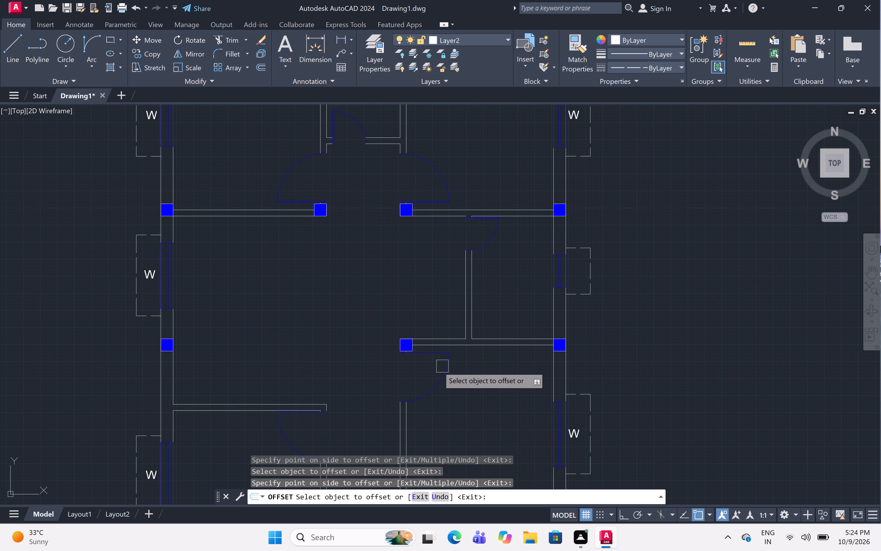
pyautogui.scroll(4, 422, 372)
pyautogui.click(406, 249)
pyautogui.moveTo(417, 334); pyautogui.dragTo(419, 342)
pyautogui.scroll(-4, 407, 280)
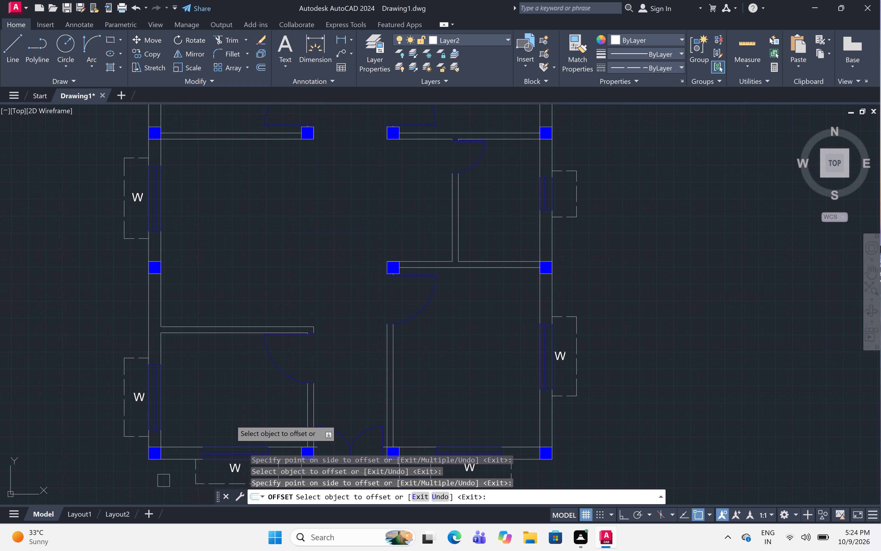
pyautogui.scroll(5, 291, 338)
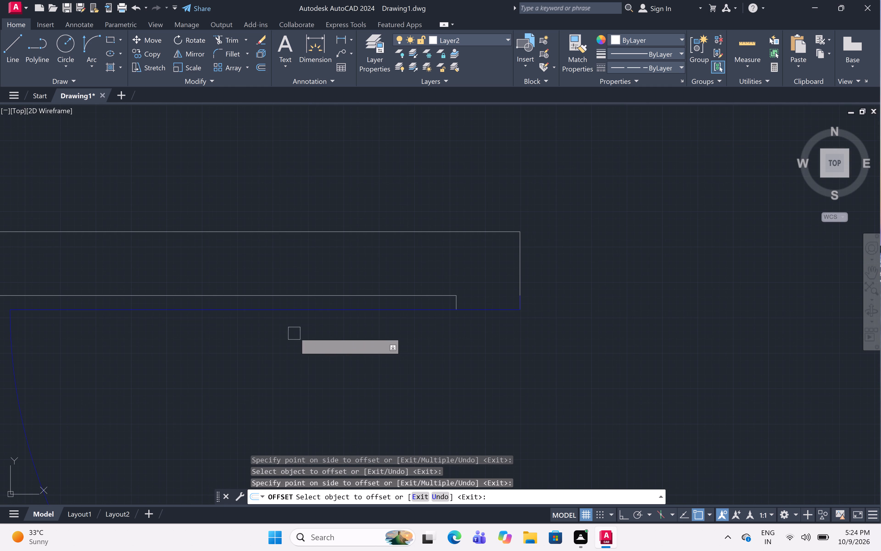
pyautogui.click(307, 311)
pyautogui.click(312, 393)
# Offset both leaf lines of the double entrance door in the south wall 1" inward.
pyautogui.scroll(-5, 294, 278)
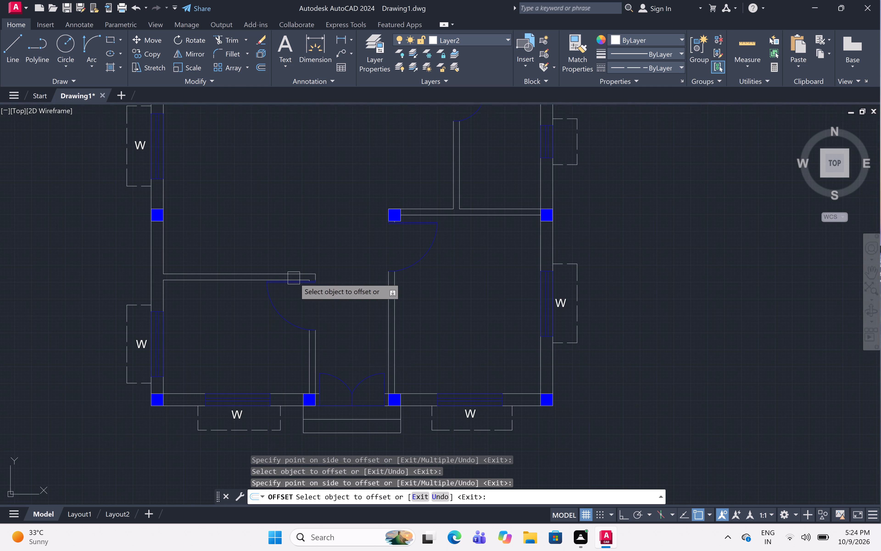
pyautogui.scroll(4, 365, 419)
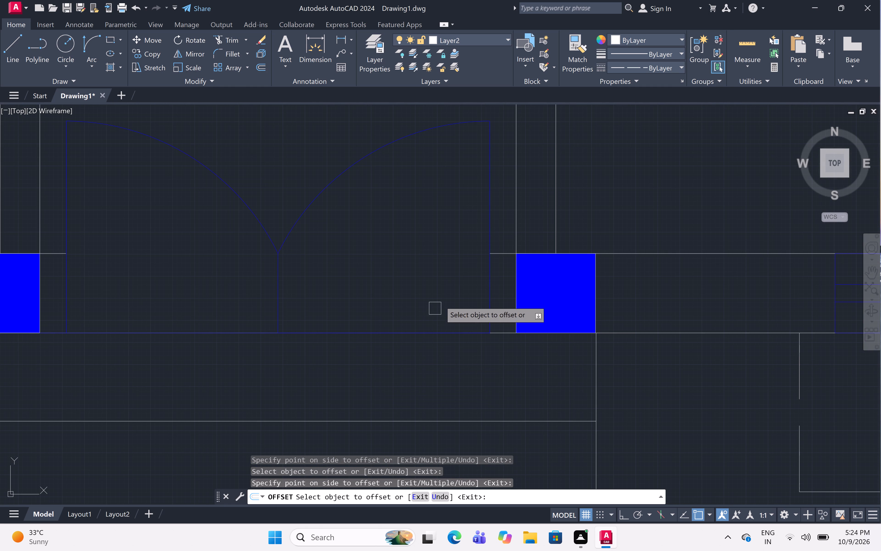
pyautogui.click(487, 222)
pyautogui.click(429, 239)
pyautogui.scroll(-3, 442, 232)
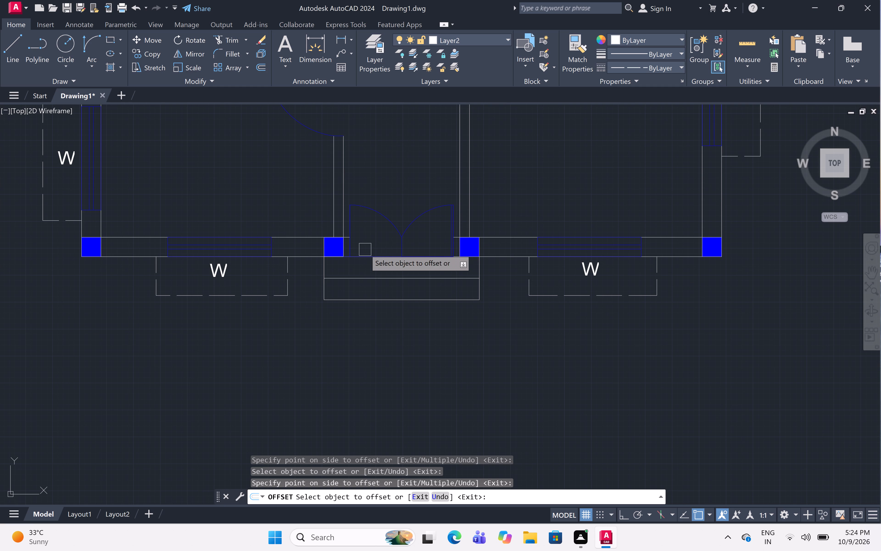
pyautogui.scroll(3, 351, 220)
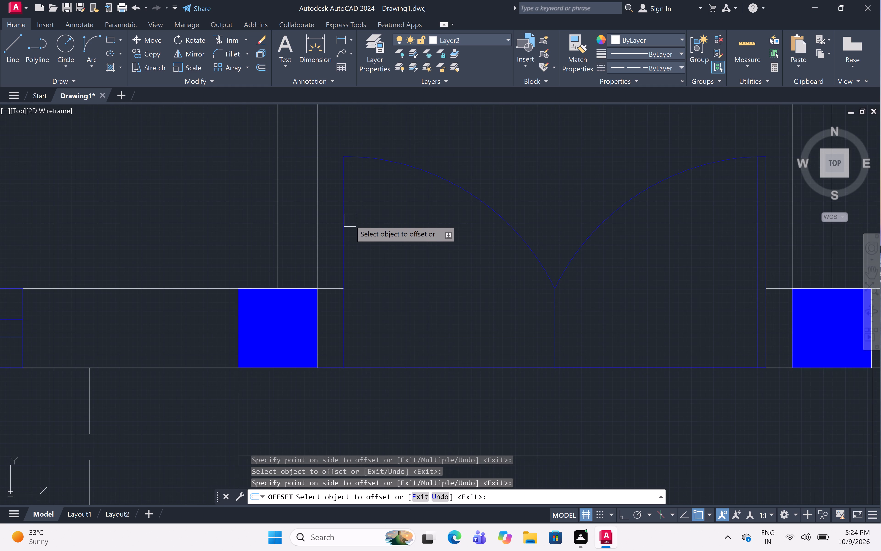
pyautogui.click(347, 215)
pyautogui.click(371, 216)
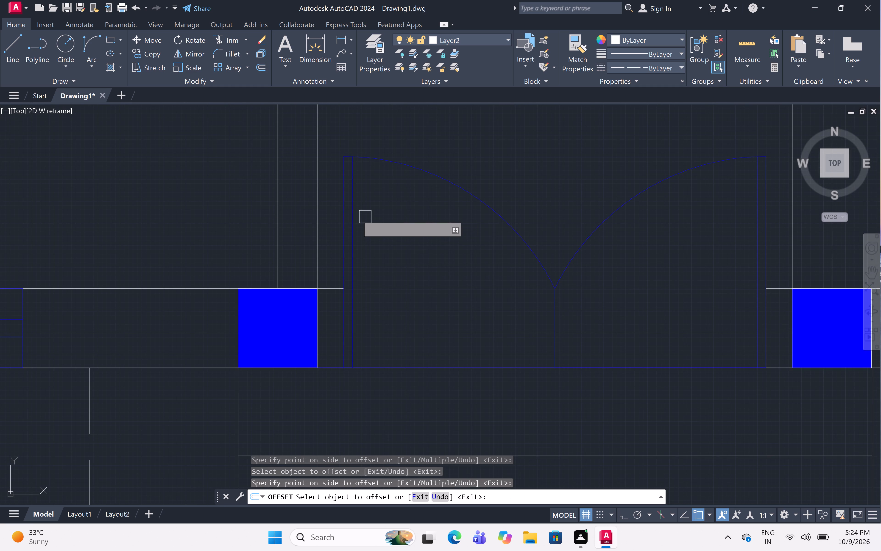
pyautogui.scroll(-6, 304, 184)
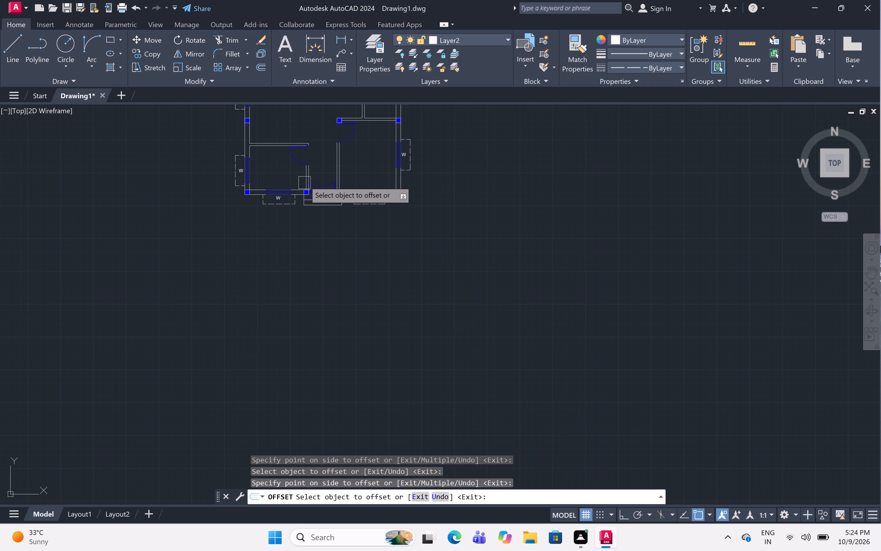
pyautogui.moveTo(357, 164); pyautogui.dragTo(367, 267, button='middle')
pyautogui.press('Escape')
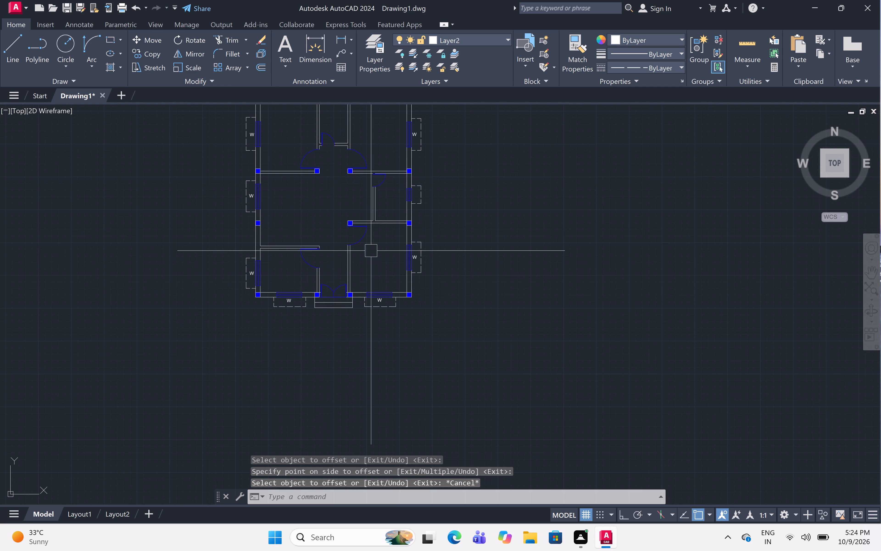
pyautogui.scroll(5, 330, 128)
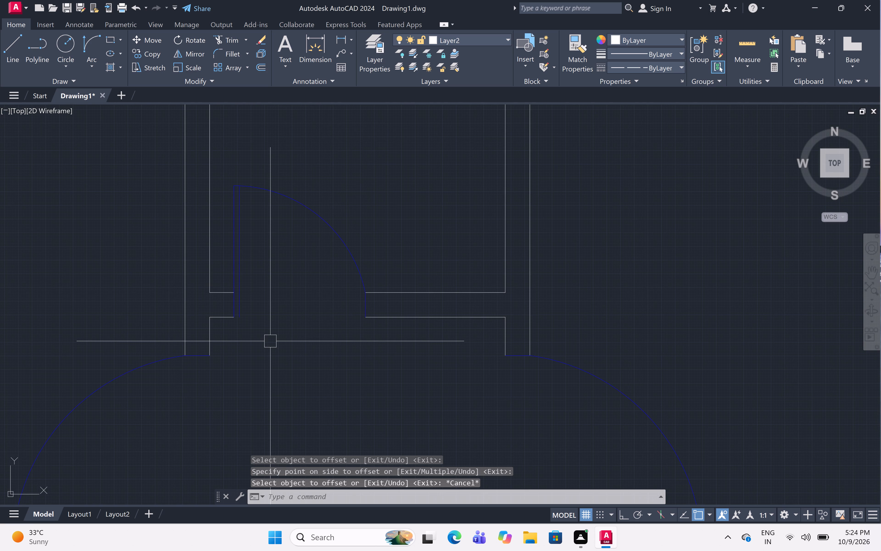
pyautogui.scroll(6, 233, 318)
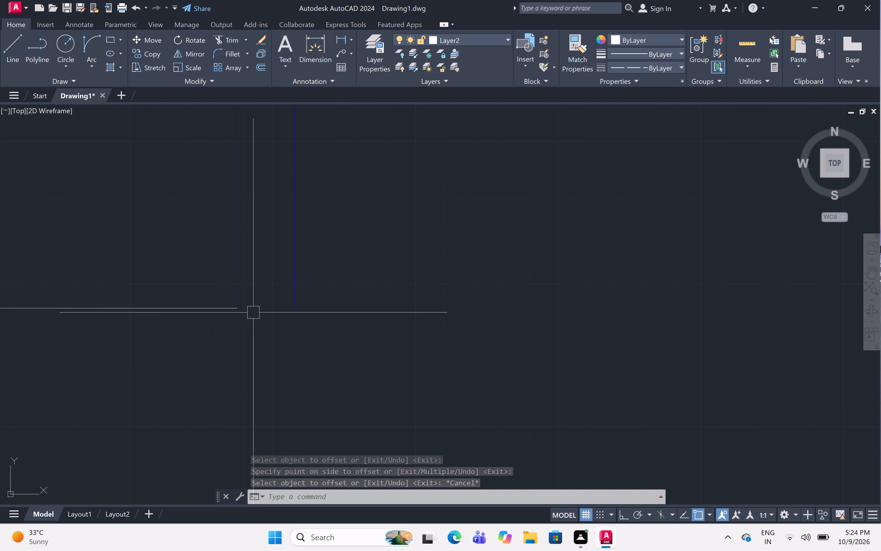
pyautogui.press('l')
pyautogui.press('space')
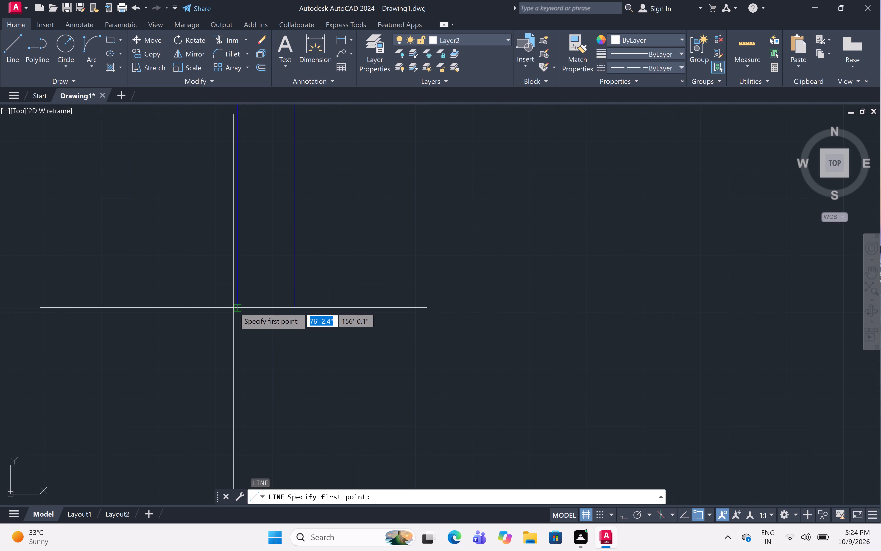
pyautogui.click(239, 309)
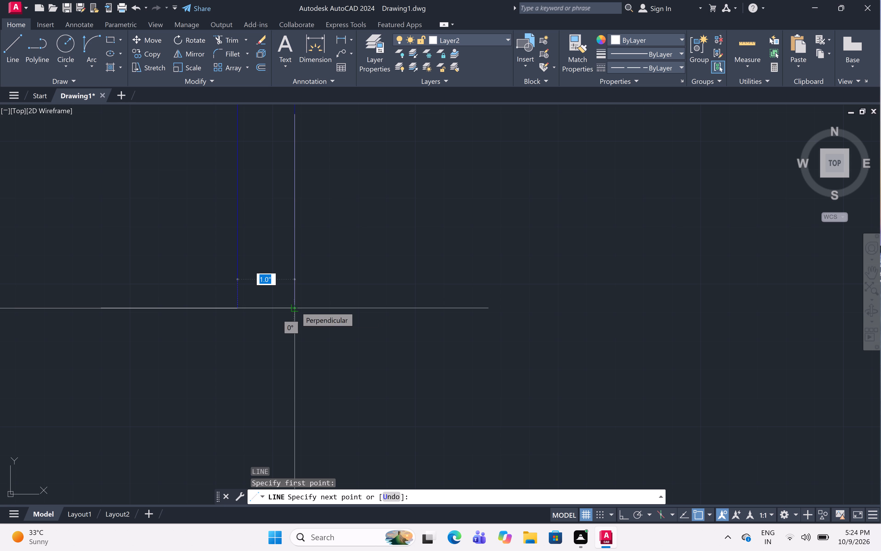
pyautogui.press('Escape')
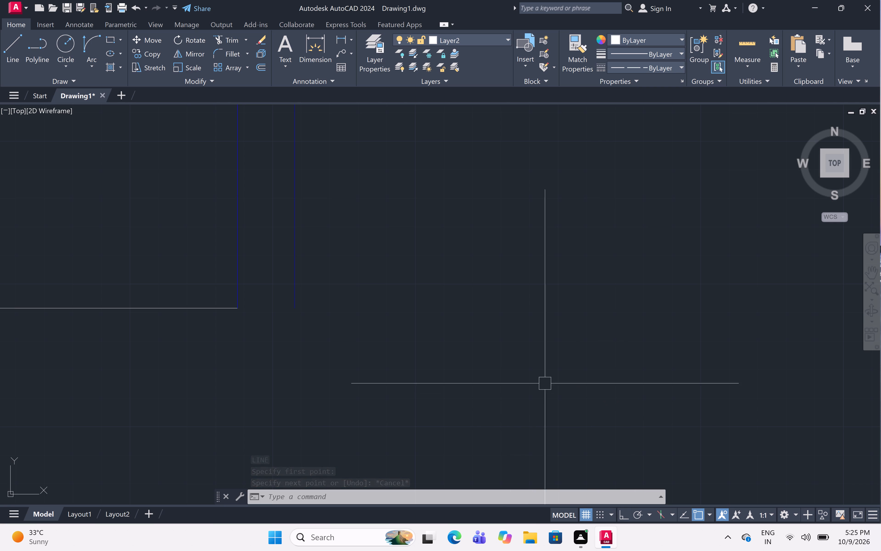
# Examine the hinge ends of the door leaves around the north-central, east and southeast rooms.
pyautogui.scroll(-4, 468, 320)
pyautogui.moveTo(472, 320); pyautogui.dragTo(266, 135, button='middle')
pyautogui.scroll(-1, 266, 132)
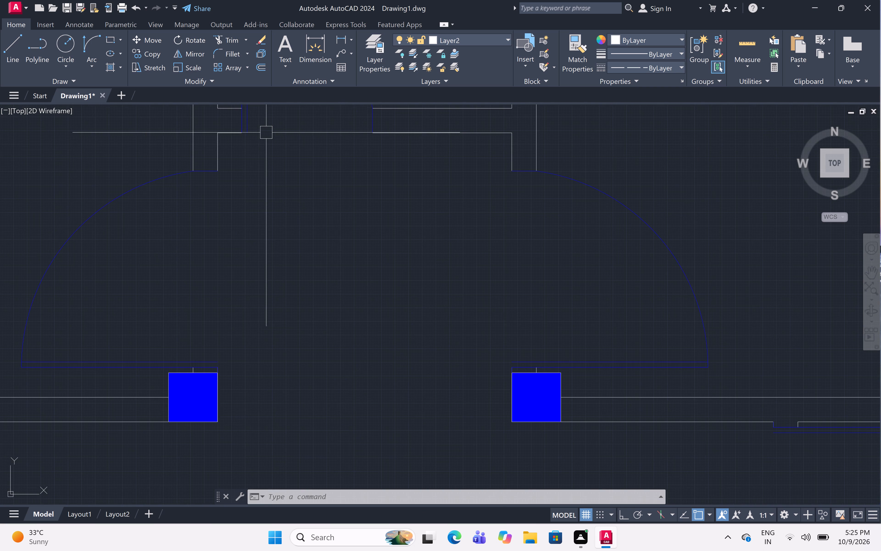
pyautogui.moveTo(268, 134); pyautogui.dragTo(282, 200, button='middle')
pyautogui.scroll(-1, 282, 199)
pyautogui.moveTo(282, 199); pyautogui.dragTo(292, 263, button='middle')
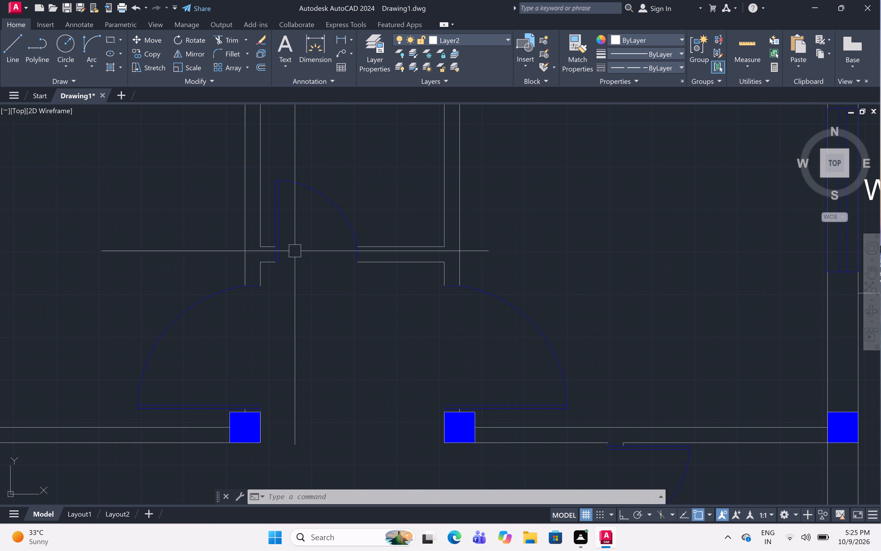
pyautogui.moveTo(295, 249); pyautogui.dragTo(300, 272, button='middle')
pyautogui.scroll(1, 301, 272)
pyautogui.moveTo(301, 272); pyautogui.dragTo(314, 313, button='middle')
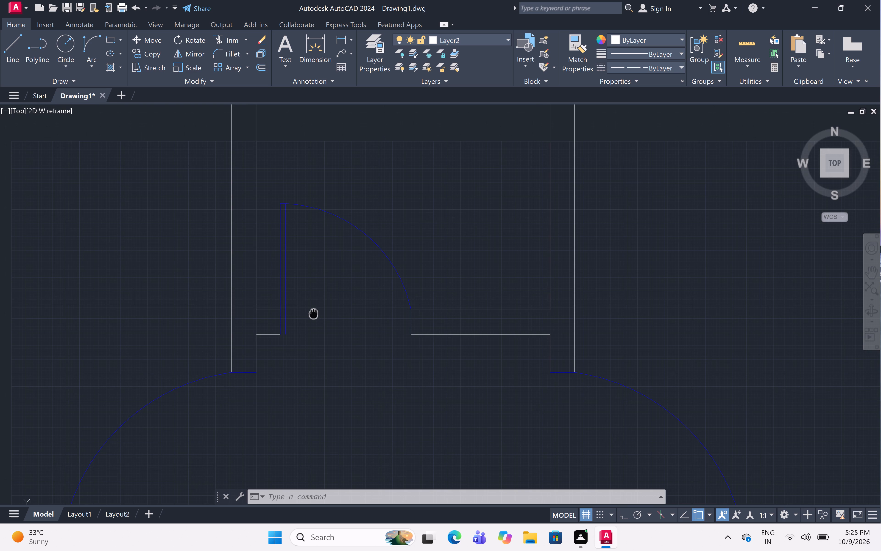
pyautogui.moveTo(314, 313); pyautogui.dragTo(317, 262, button='middle')
pyautogui.middleClick(318, 257)
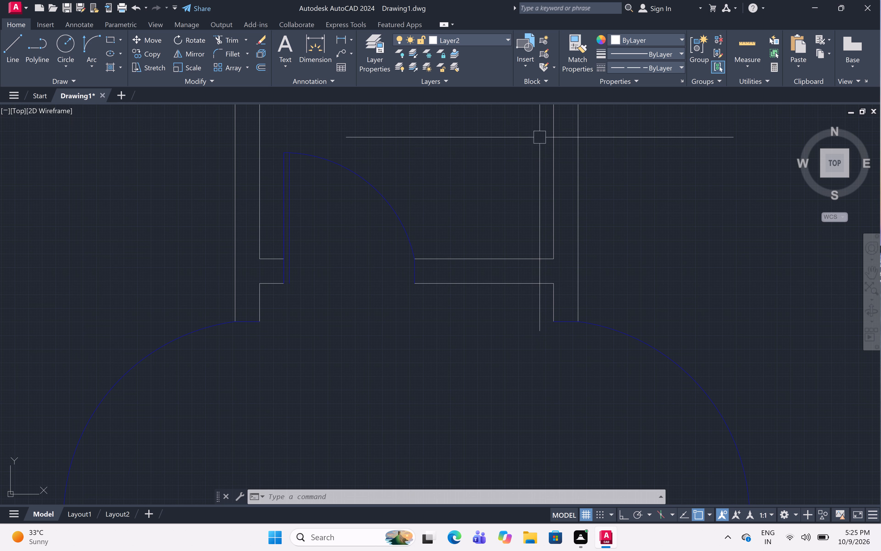
pyautogui.scroll(-4, 540, 133)
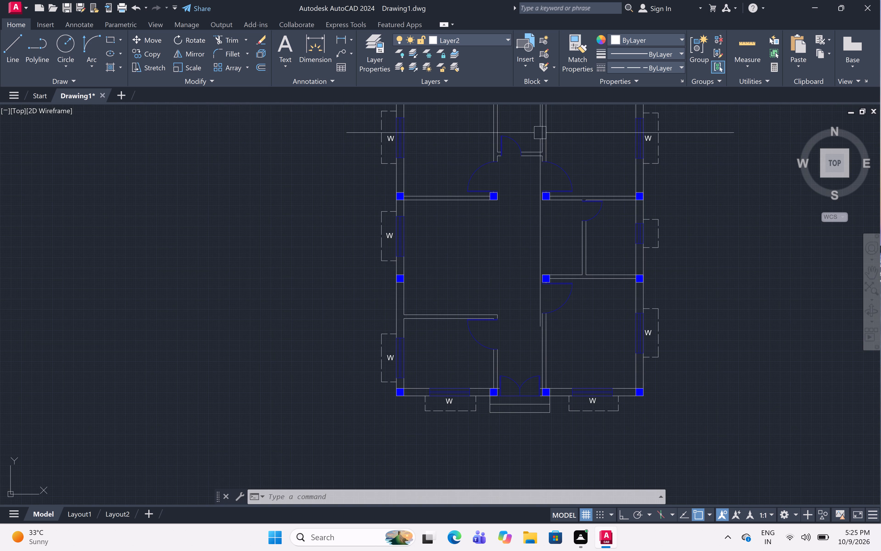
pyautogui.moveTo(520, 211); pyautogui.dragTo(393, 262, button='middle')
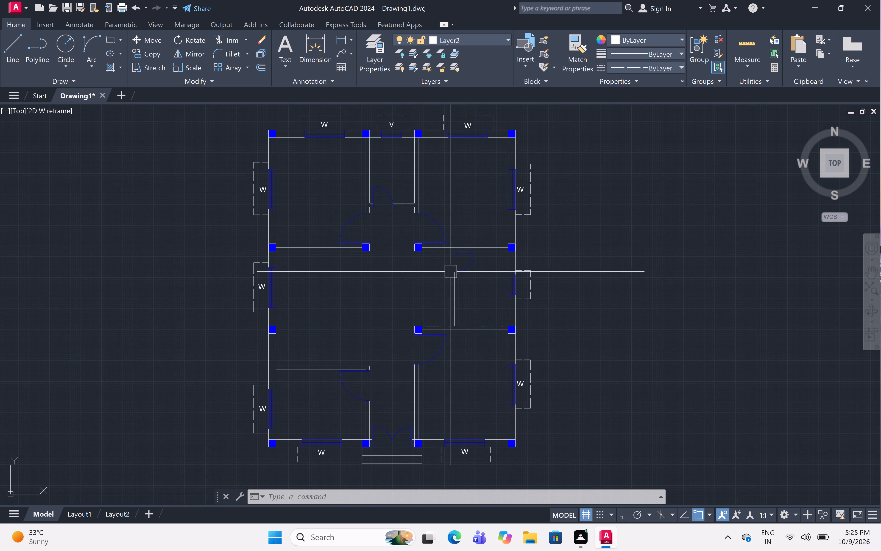
pyautogui.scroll(5, 465, 254)
pyautogui.scroll(-3, 452, 216)
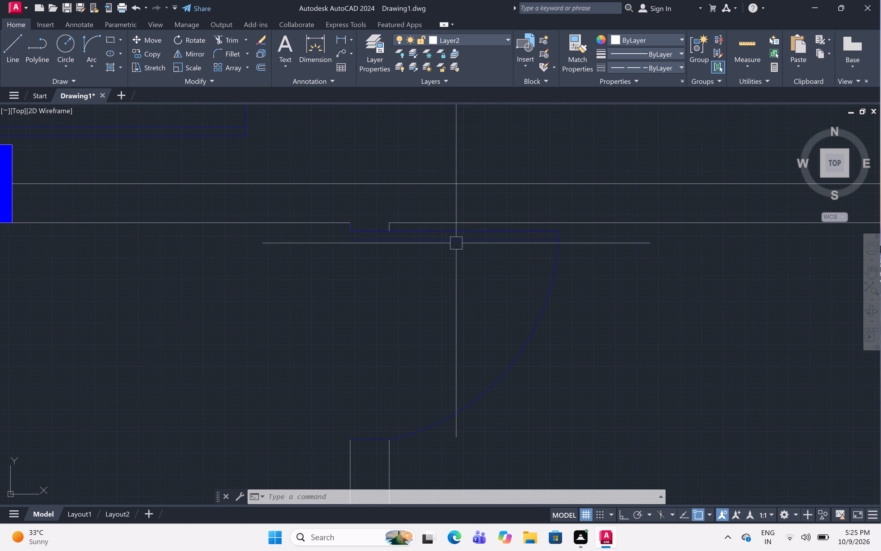
pyautogui.scroll(-3, 452, 216)
pyautogui.scroll(4, 413, 308)
pyautogui.scroll(-2, 412, 304)
pyautogui.scroll(4, 411, 300)
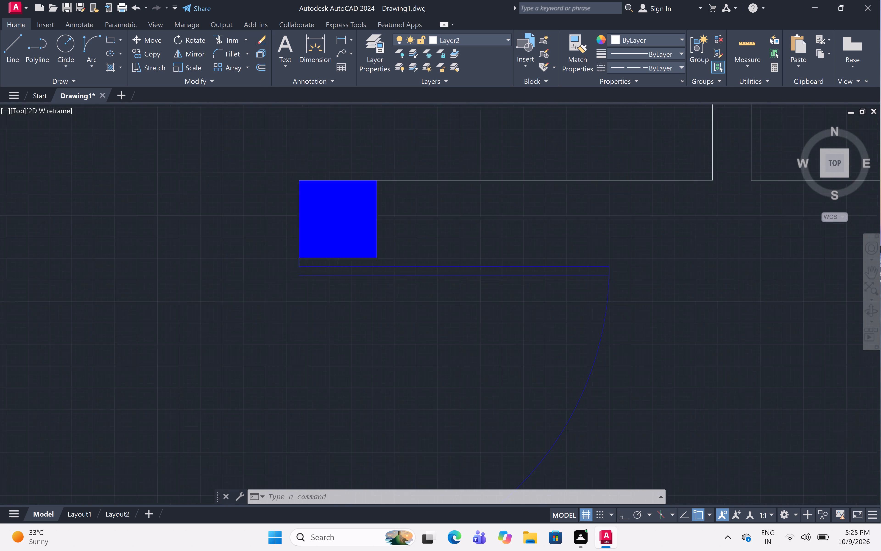
pyautogui.scroll(-8, 413, 285)
# Extend the wall's south face line to the offset leaf line, closing the hinge end of the small north-central room's door.
pyautogui.write('EX')
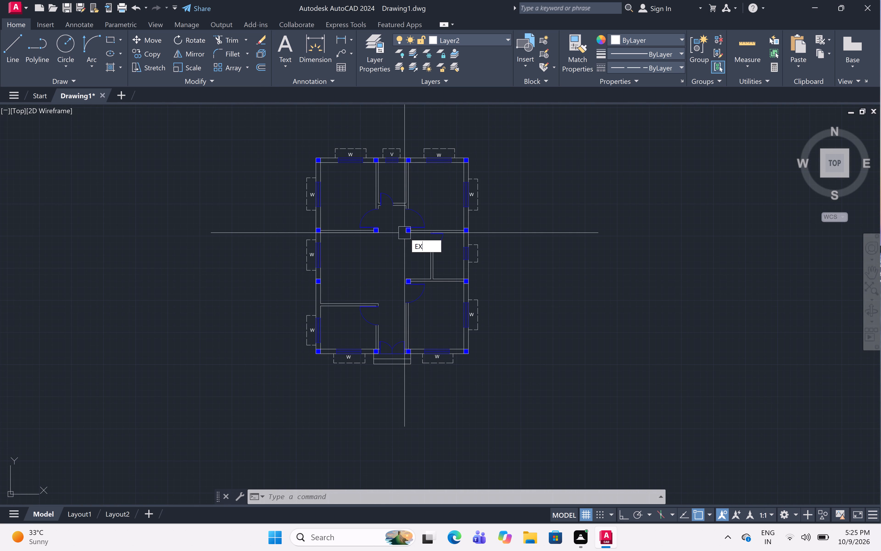
pyautogui.press('space')
pyautogui.scroll(6, 382, 201)
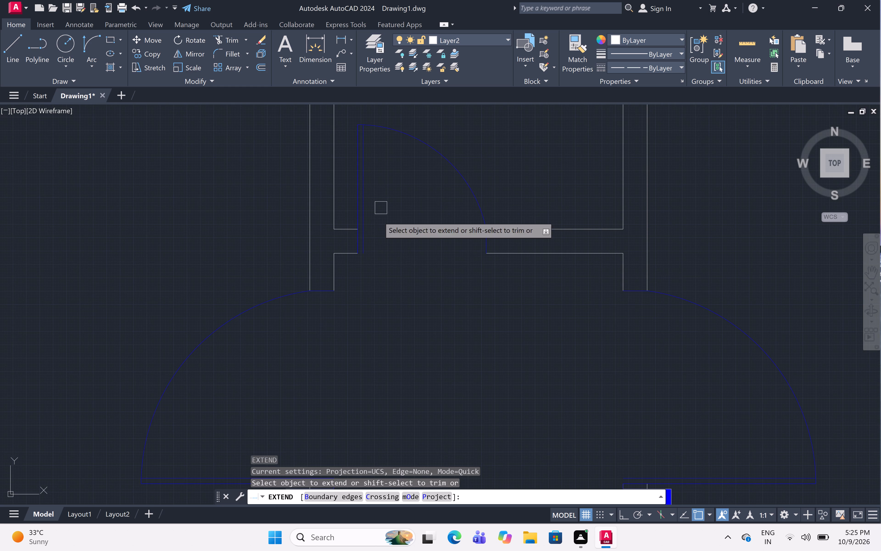
pyautogui.scroll(2, 372, 236)
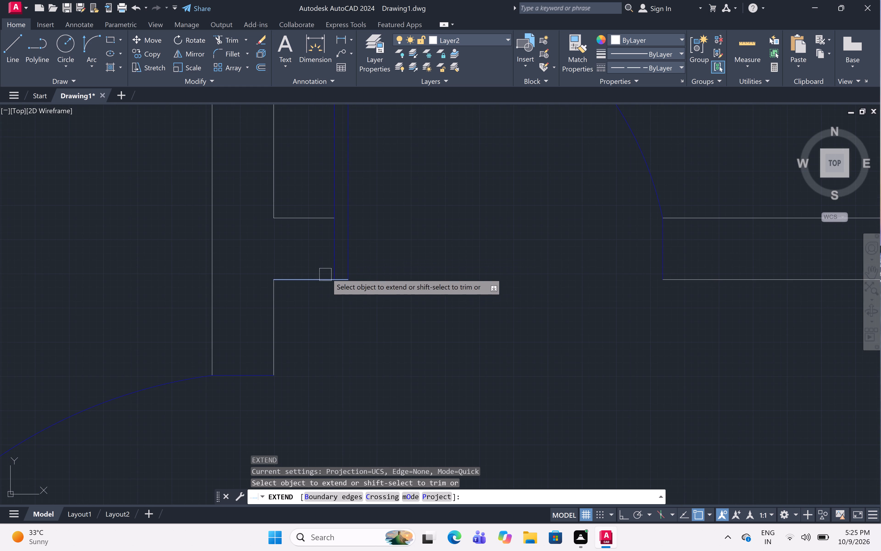
pyautogui.click(328, 271)
pyautogui.scroll(-1, 374, 241)
pyautogui.scroll(3, 363, 259)
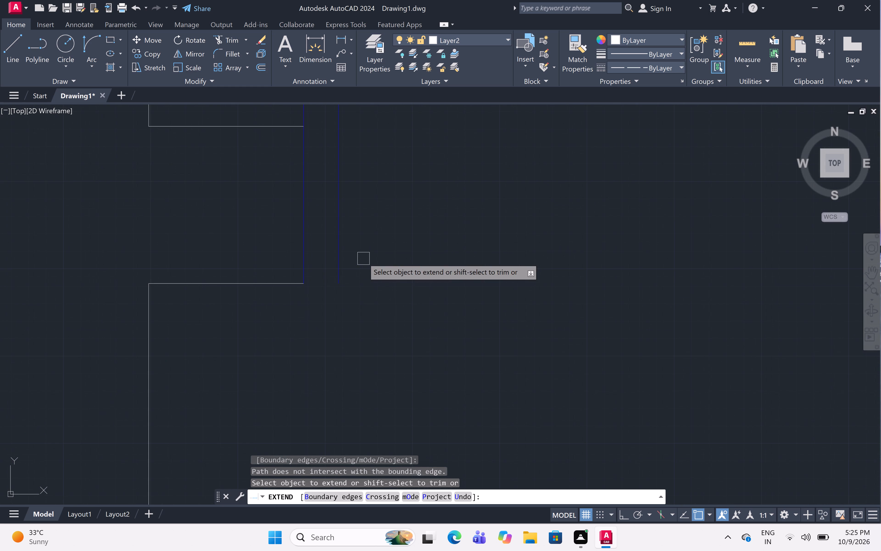
pyautogui.click(294, 280)
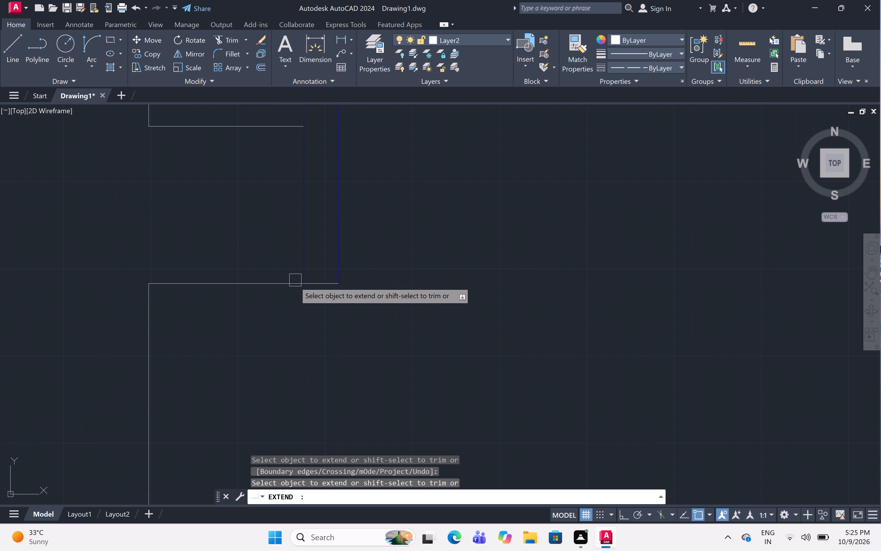
# Extend the short jamb lines of the two facing doors northward to their offset leaf lines, closing both hinge ends.
pyautogui.scroll(-5, 317, 281)
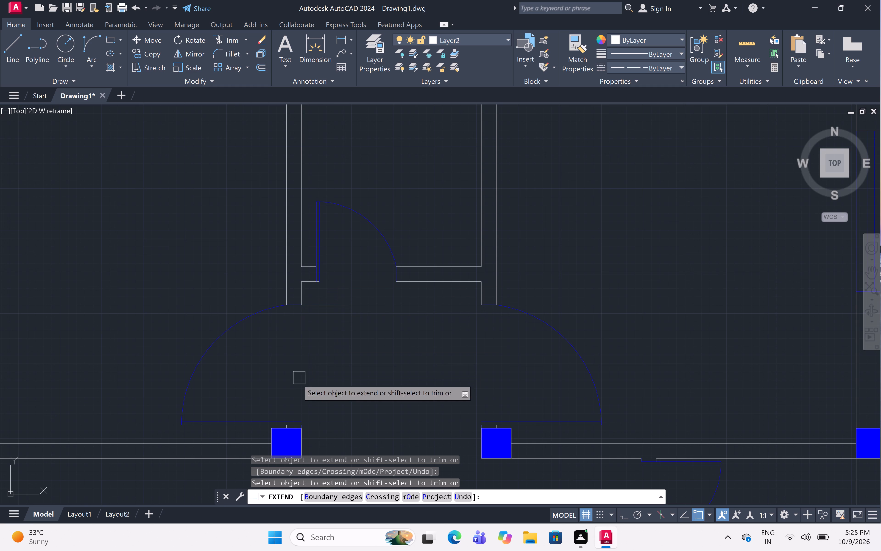
pyautogui.scroll(5, 287, 428)
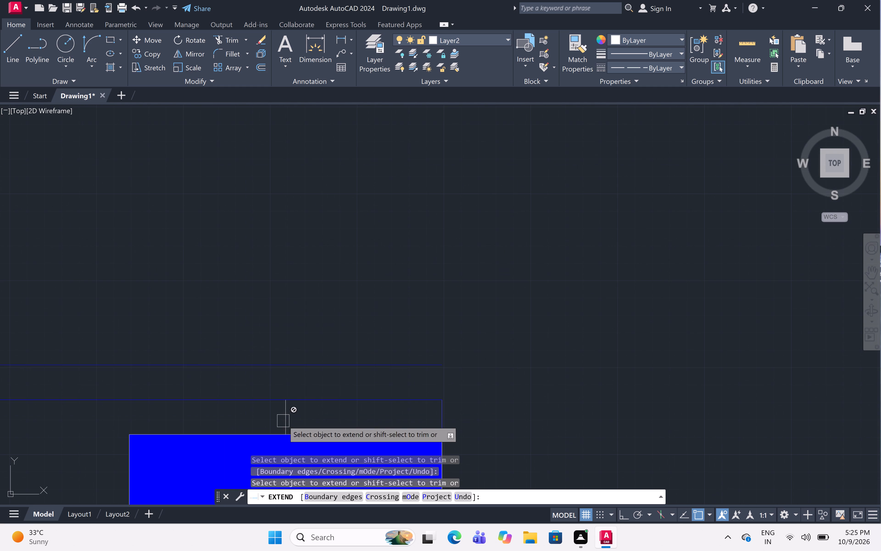
pyautogui.click(440, 415)
pyautogui.scroll(-5, 459, 290)
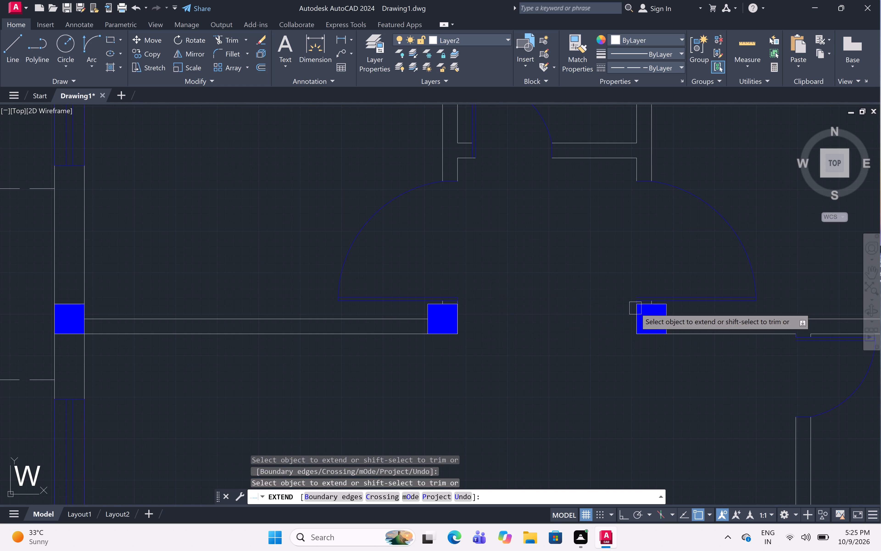
pyautogui.scroll(4, 661, 296)
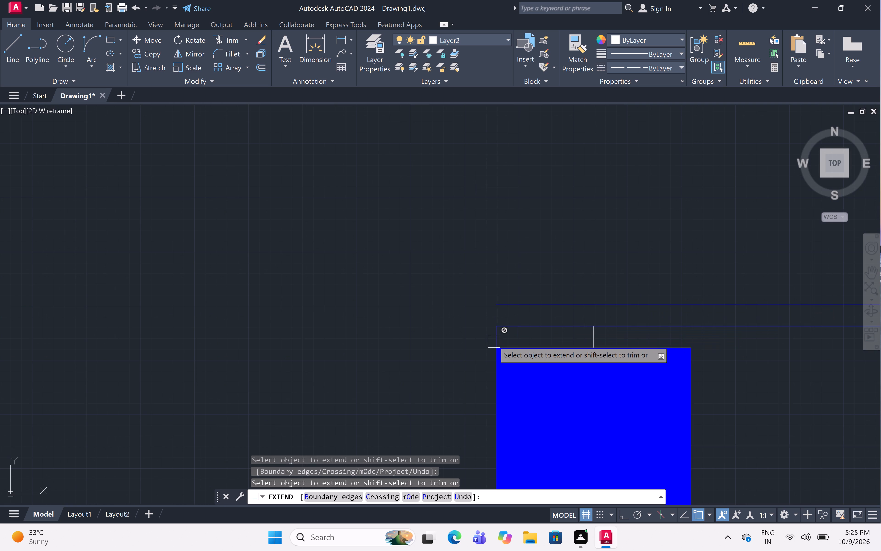
pyautogui.scroll(2, 494, 341)
pyautogui.click(498, 327)
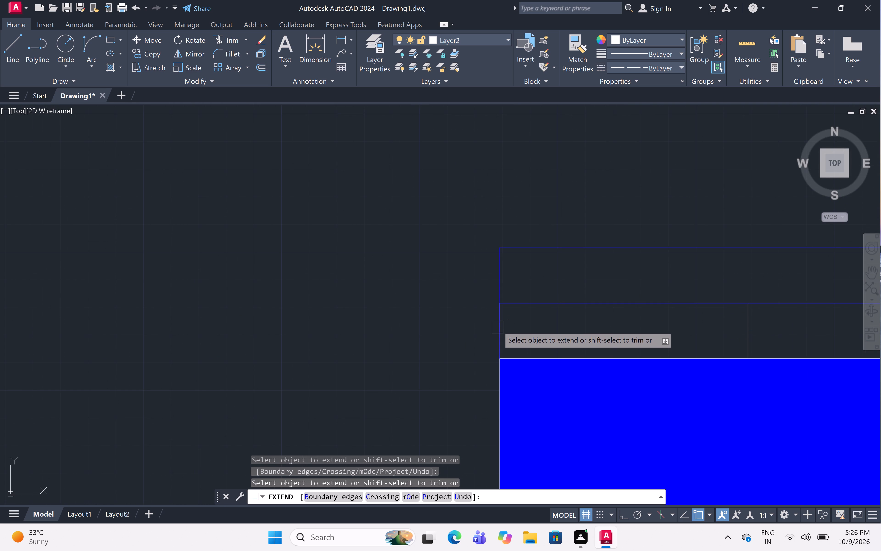
# Extend the small east room door's jamb line southward to the offset leaf line, closing the leaf's hinge end.
pyautogui.scroll(-7, 442, 219)
pyautogui.scroll(-4, 426, 183)
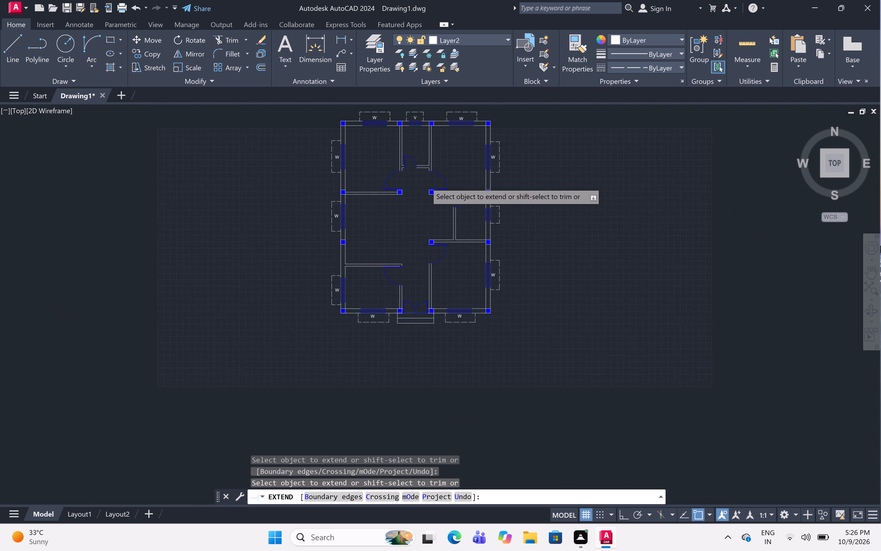
pyautogui.scroll(6, 453, 193)
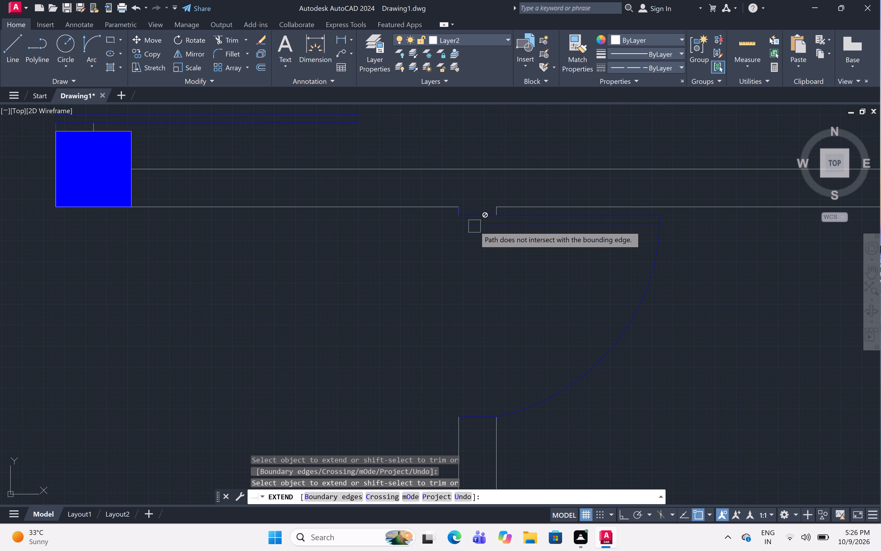
pyautogui.scroll(4, 468, 217)
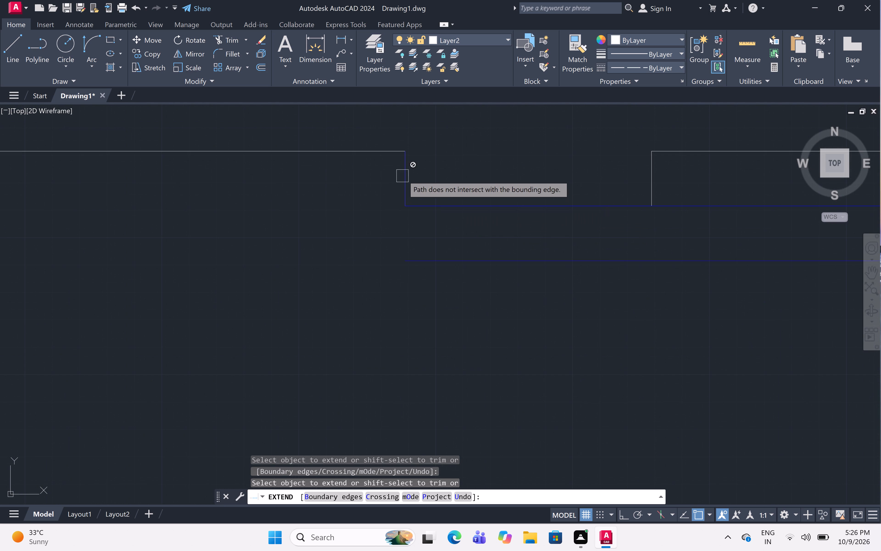
pyautogui.click(408, 177)
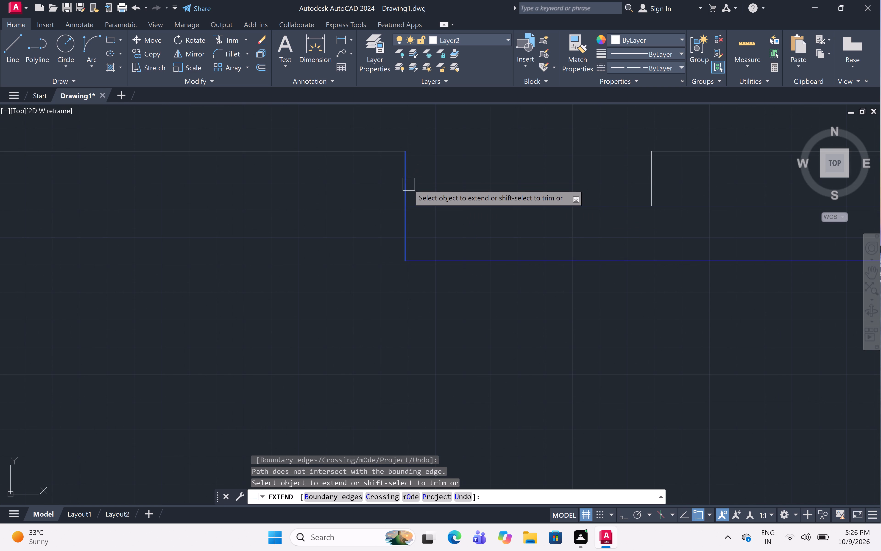
pyautogui.click(407, 183)
# Extend the southeast room door's jamb line southward to the offset leaf line, closing the leaf's hinge end.
pyautogui.scroll(-6, 384, 221)
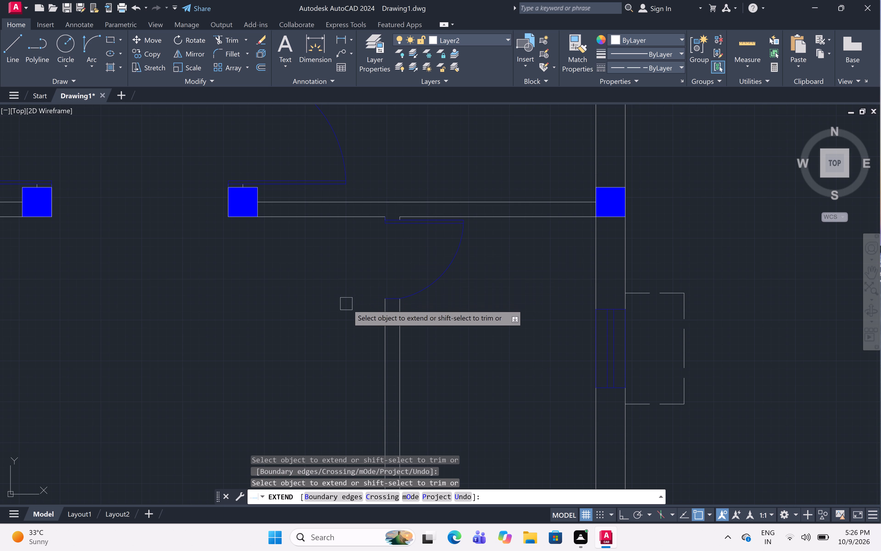
pyautogui.scroll(-4, 344, 271)
pyautogui.scroll(3, 332, 316)
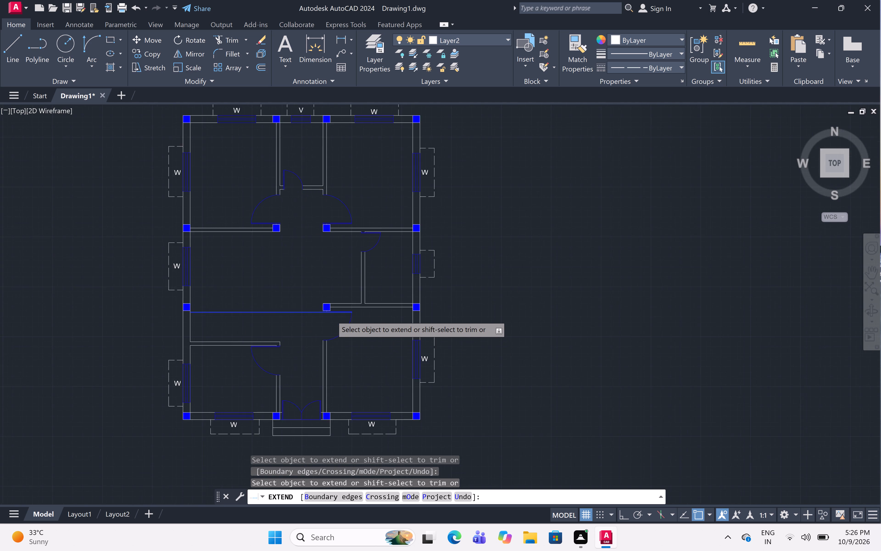
pyautogui.scroll(4, 332, 316)
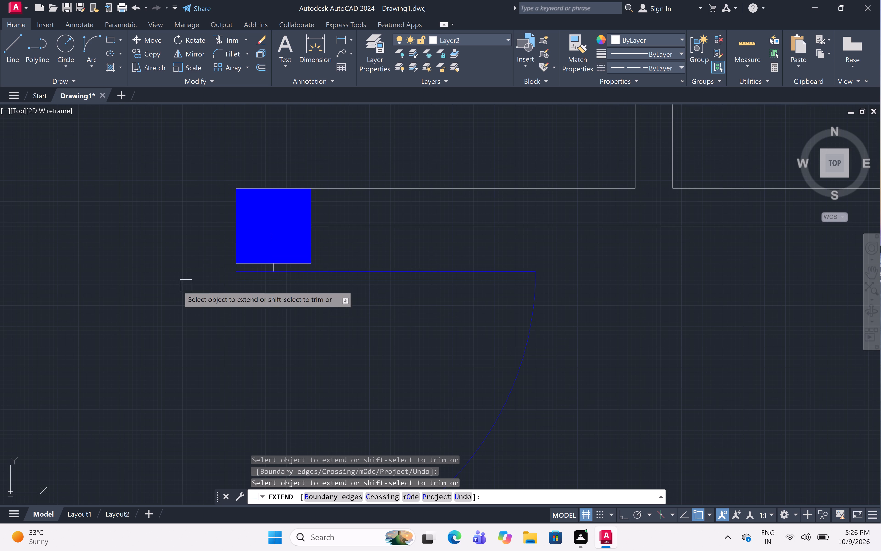
pyautogui.scroll(4, 204, 275)
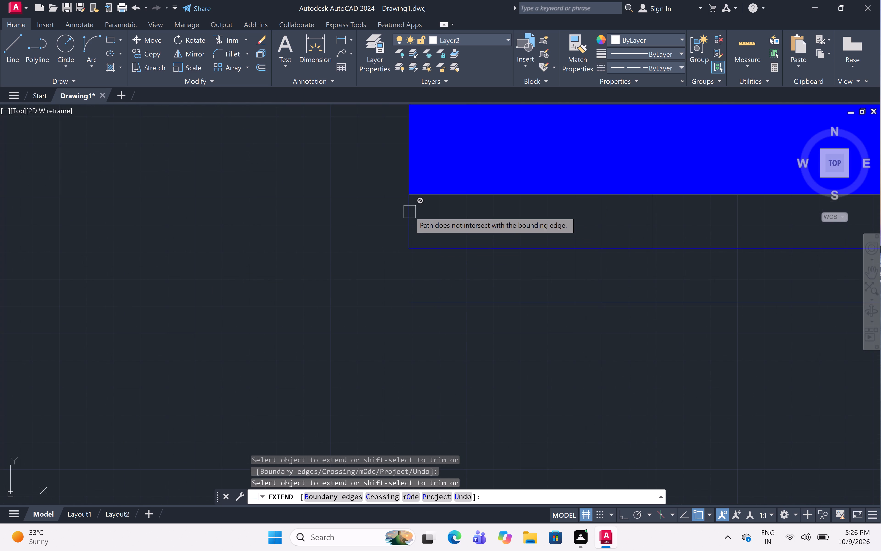
pyautogui.click(409, 224)
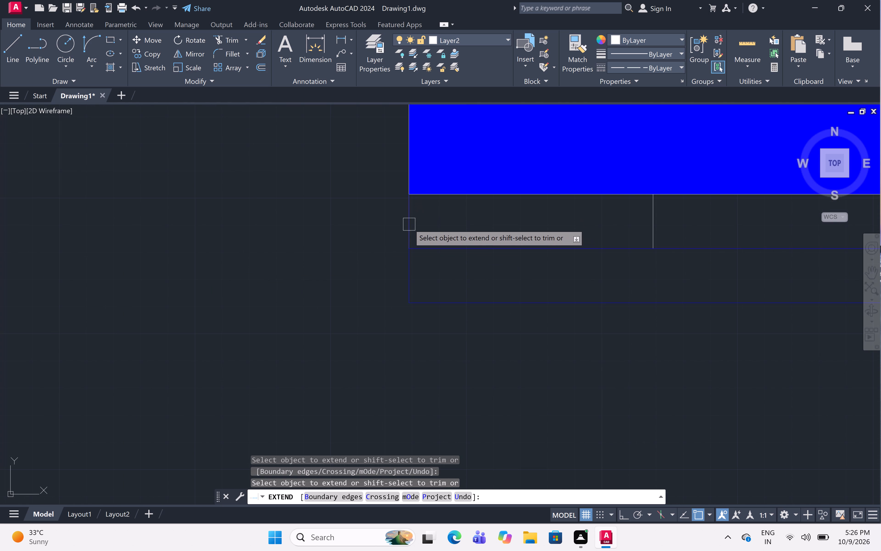
# Extend the southwest room door's jamb line southward to the offset leaf line, closing the leaf's hinge end.
pyautogui.scroll(-10, 283, 238)
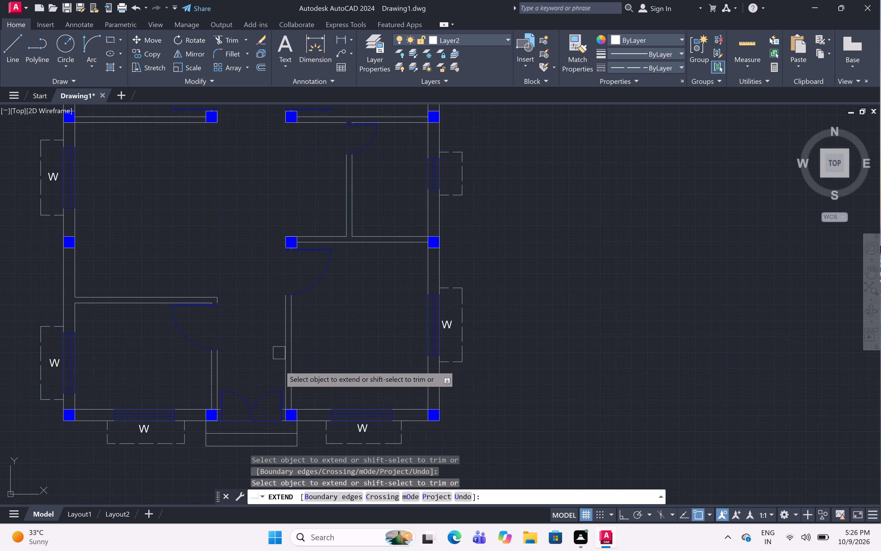
pyautogui.scroll(5, 274, 428)
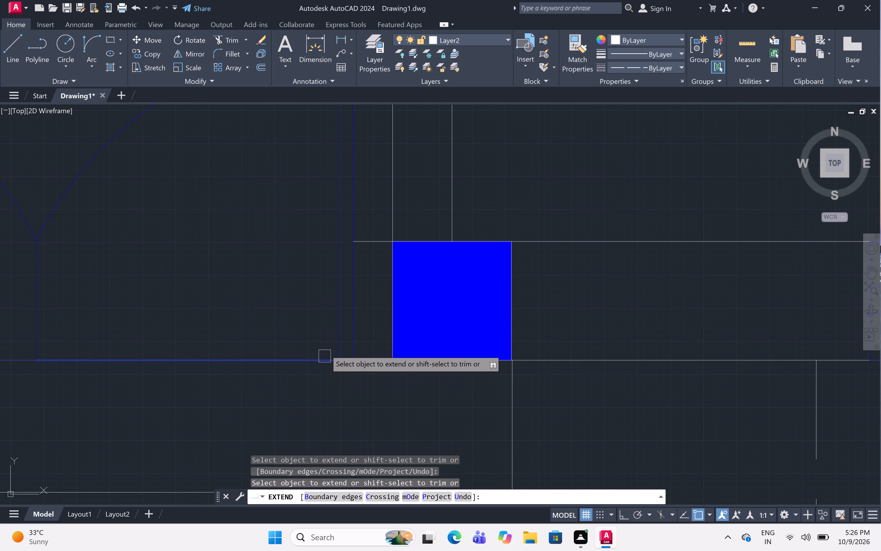
pyautogui.moveTo(271, 287); pyautogui.dragTo(469, 309, button='middle')
pyautogui.scroll(-2, 471, 306)
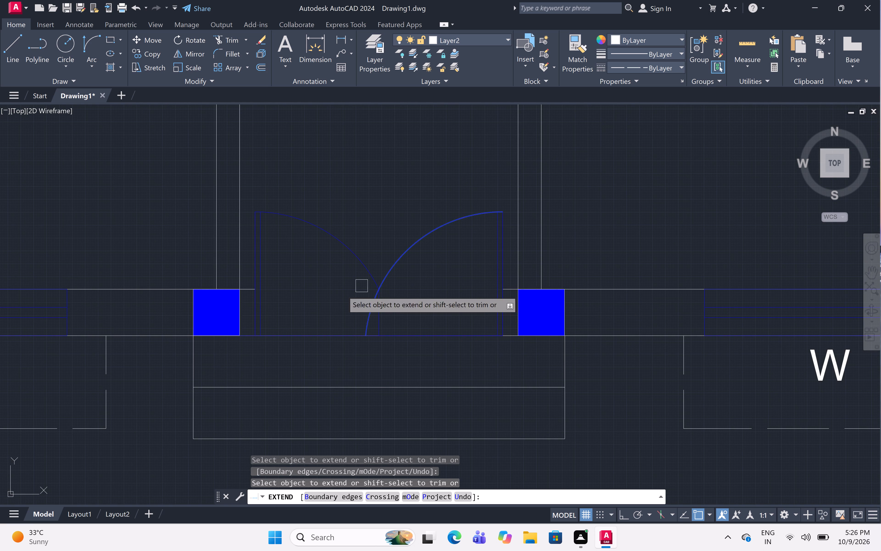
pyautogui.moveTo(285, 304); pyautogui.dragTo(338, 405, button='middle')
pyautogui.scroll(-2, 321, 251)
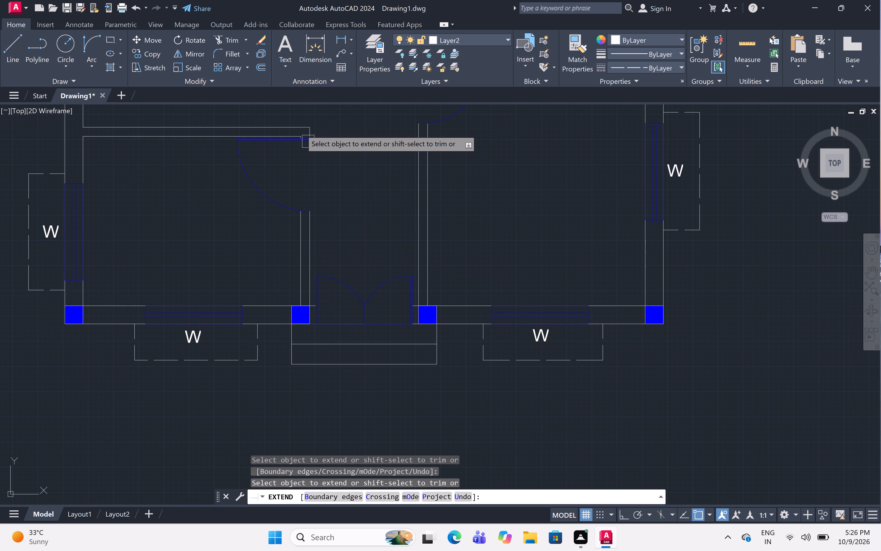
pyautogui.scroll(5, 301, 130)
pyautogui.scroll(4, 355, 172)
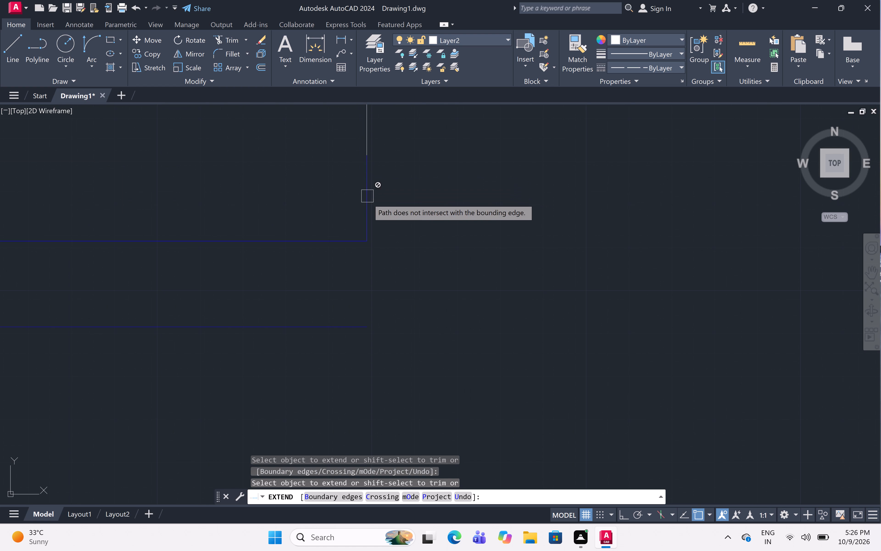
pyautogui.click(368, 202)
pyautogui.scroll(-7, 422, 215)
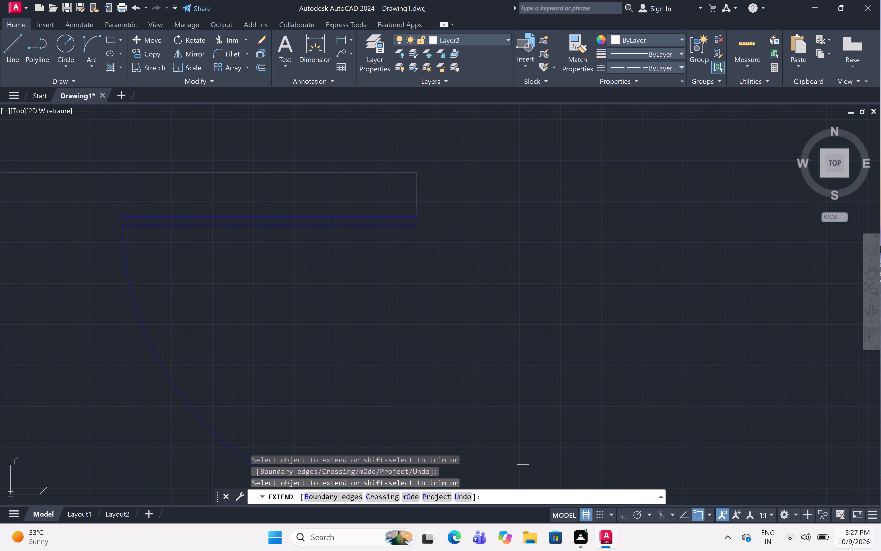
# Inspect the door leaves across the floor plan, checking their hinge ends against the walls.
pyautogui.scroll(-4, 518, 229)
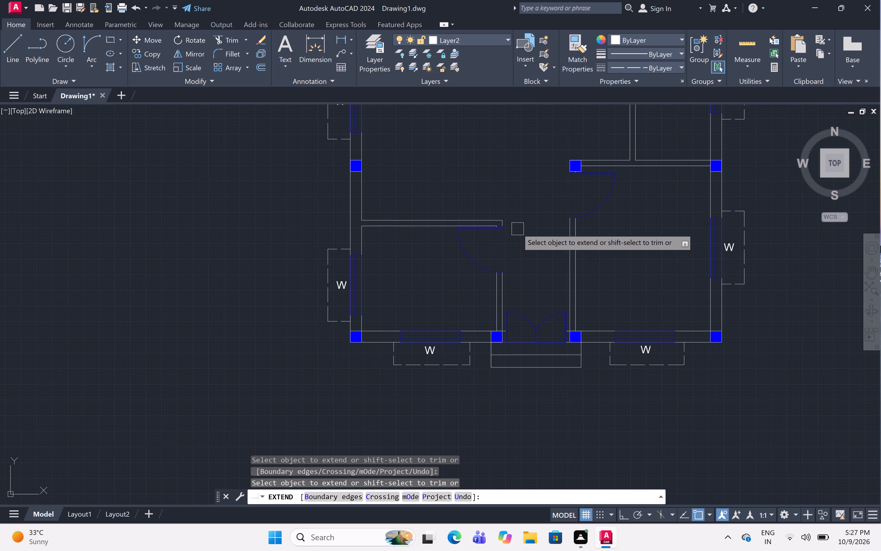
pyautogui.scroll(3, 496, 214)
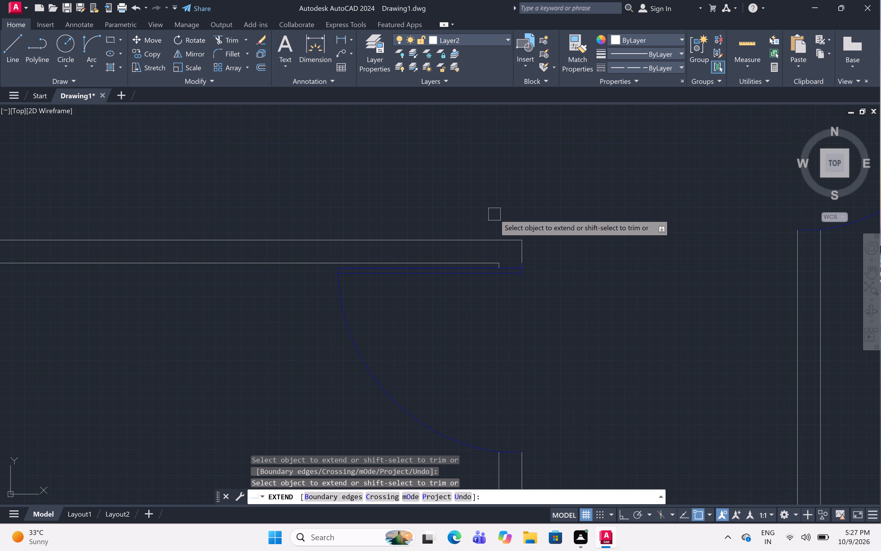
pyautogui.scroll(-2, 494, 214)
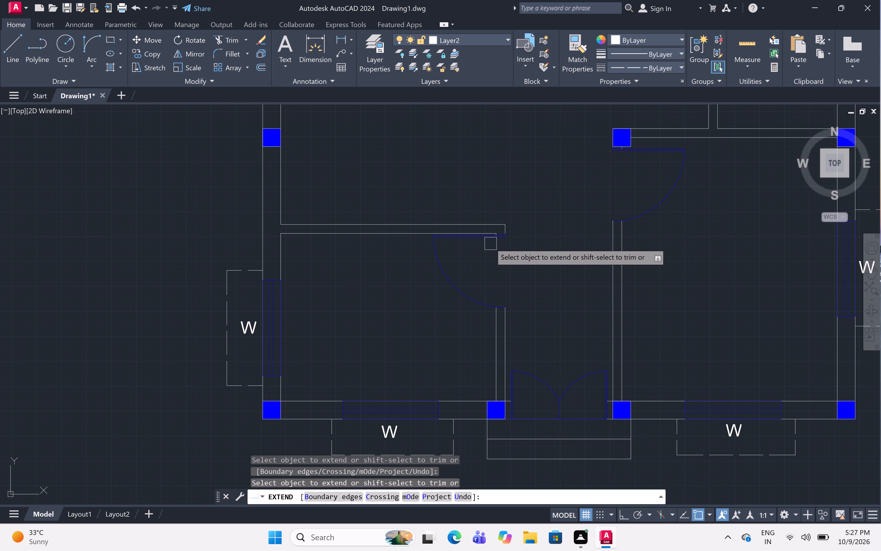
pyautogui.scroll(3, 491, 237)
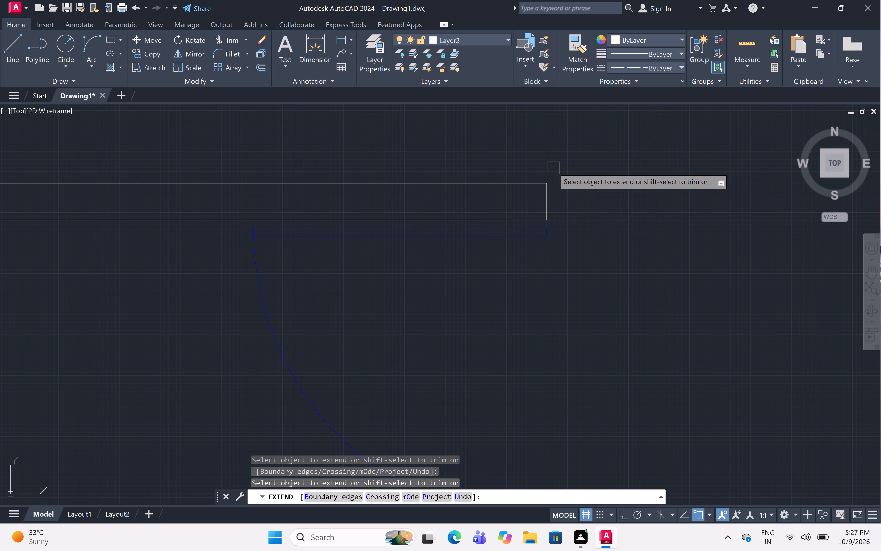
pyautogui.scroll(-3, 514, 183)
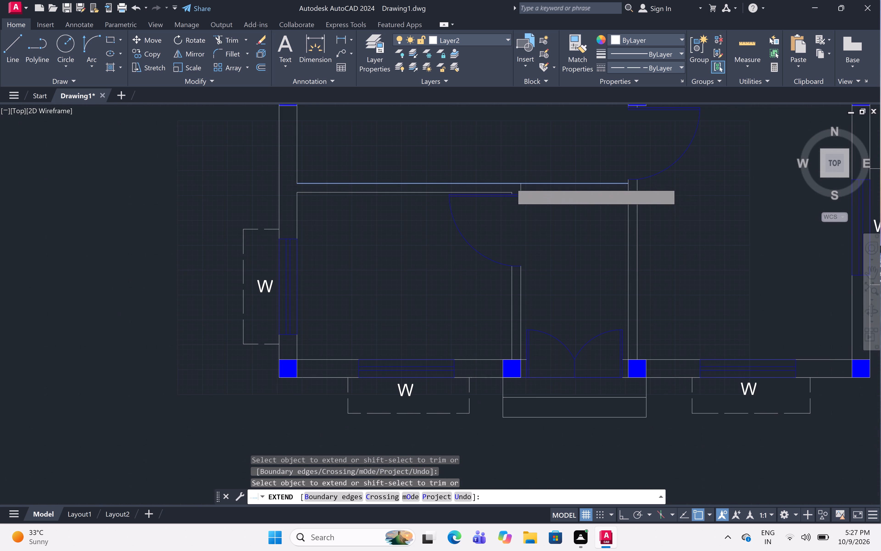
pyautogui.moveTo(537, 219); pyautogui.dragTo(511, 316, button='middle')
pyautogui.scroll(-1, 520, 257)
pyautogui.moveTo(520, 257); pyautogui.dragTo(510, 304, button='middle')
pyautogui.scroll(-1, 502, 180)
pyautogui.moveTo(502, 180); pyautogui.dragTo(499, 241, button='middle')
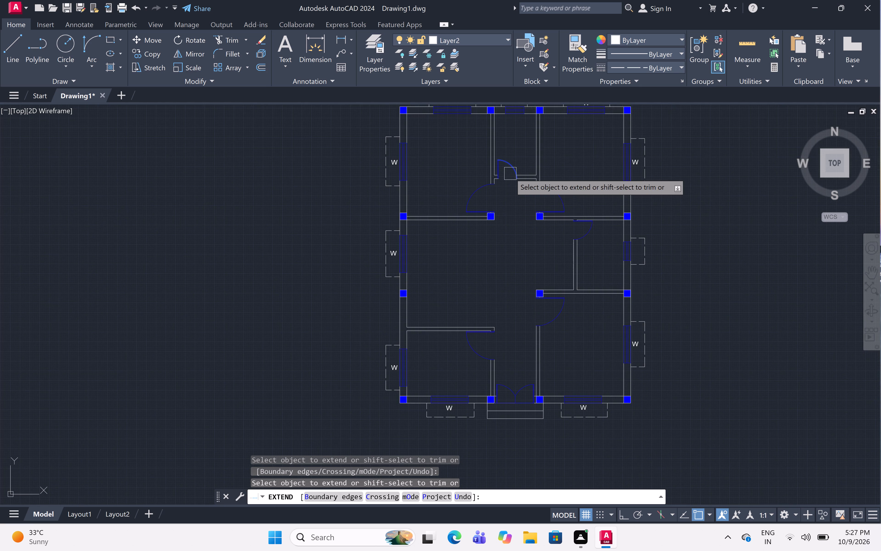
pyautogui.scroll(4, 510, 174)
pyautogui.scroll(-3, 431, 222)
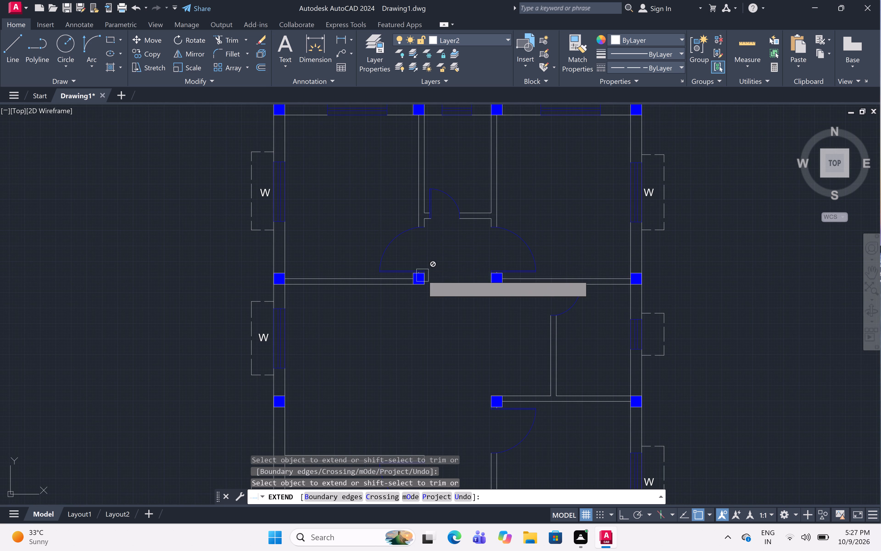
pyautogui.press('Escape')
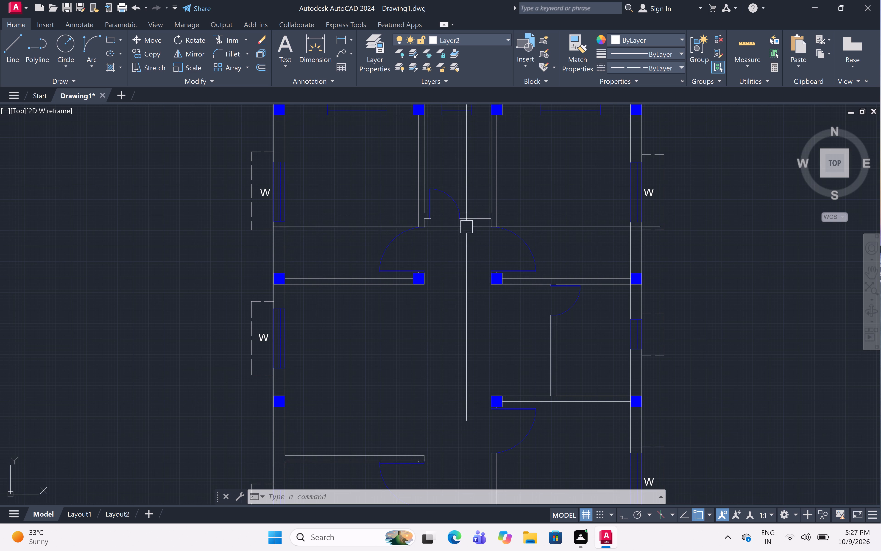
pyautogui.scroll(4, 451, 183)
pyautogui.moveTo(450, 182); pyautogui.dragTo(465, 213, button='middle')
pyautogui.scroll(-2, 468, 191)
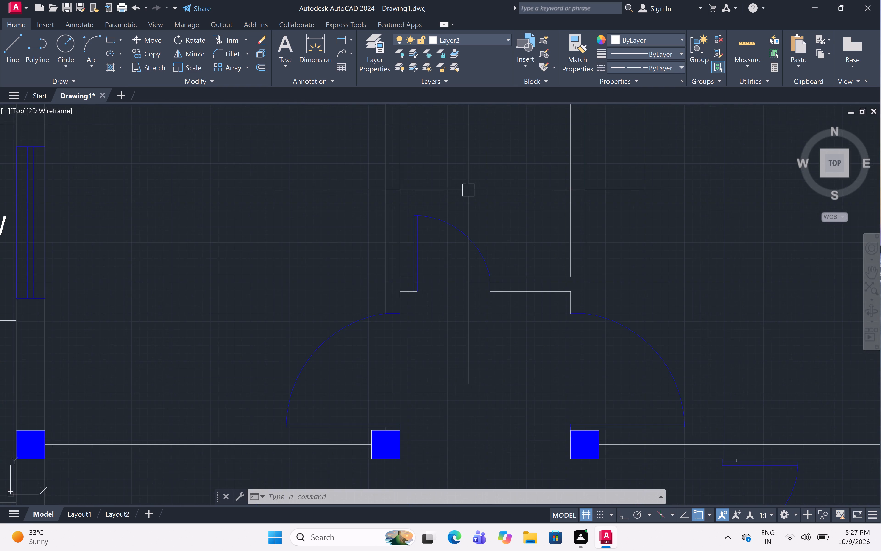
pyautogui.moveTo(468, 190); pyautogui.dragTo(469, 194, button='middle')
pyautogui.scroll(-1, 470, 193)
pyautogui.moveTo(470, 193); pyautogui.dragTo(475, 217, button='middle')
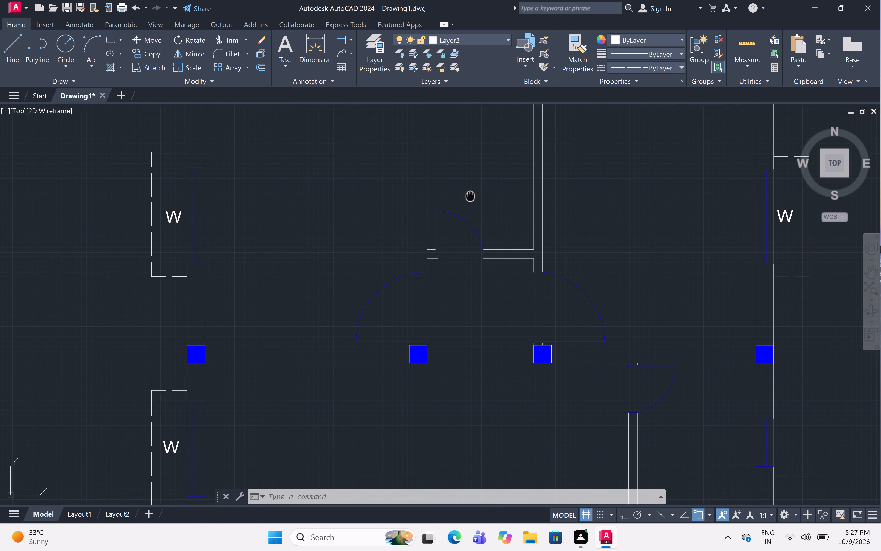
pyautogui.moveTo(475, 217); pyautogui.dragTo(472, 207, button='middle')
pyautogui.scroll(-1, 472, 206)
pyautogui.moveTo(472, 206); pyautogui.dragTo(480, 236, button='middle')
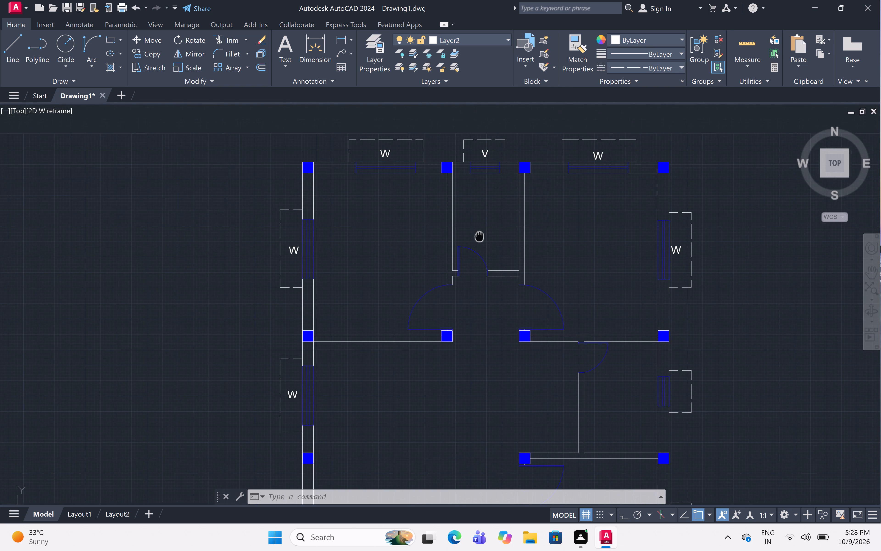
pyautogui.moveTo(480, 236); pyautogui.dragTo(480, 234, button='middle')
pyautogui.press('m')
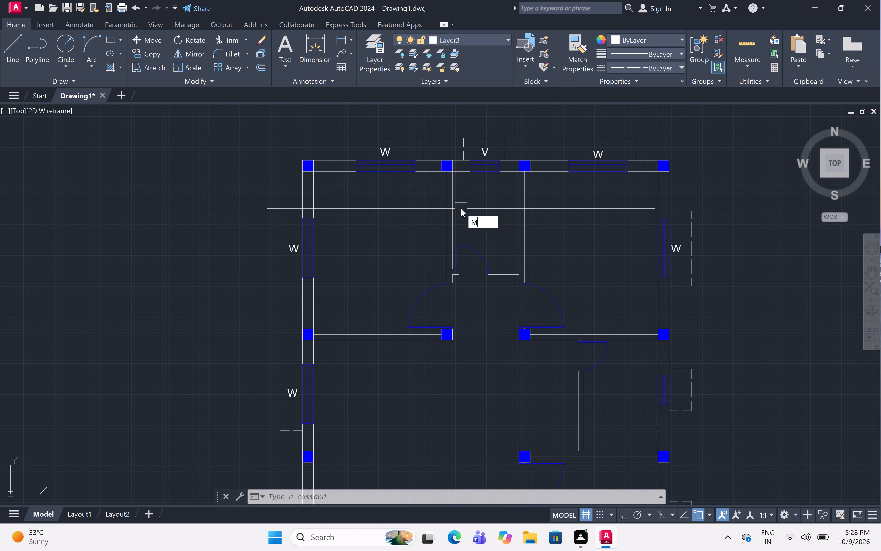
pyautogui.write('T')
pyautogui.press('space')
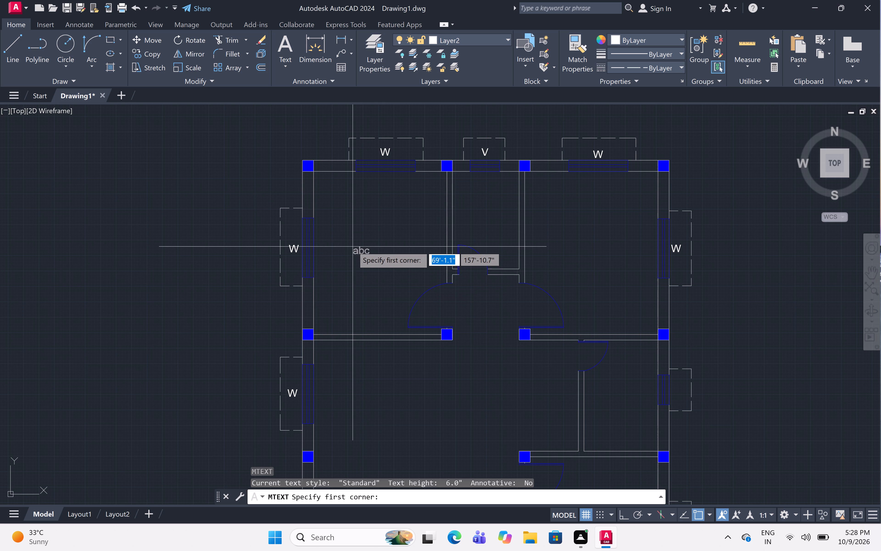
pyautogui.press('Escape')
# Create multiline text reading BED ROOM inside the northwest room, in a text box spanning most of its width.
pyautogui.write('MT')
pyautogui.press('space')
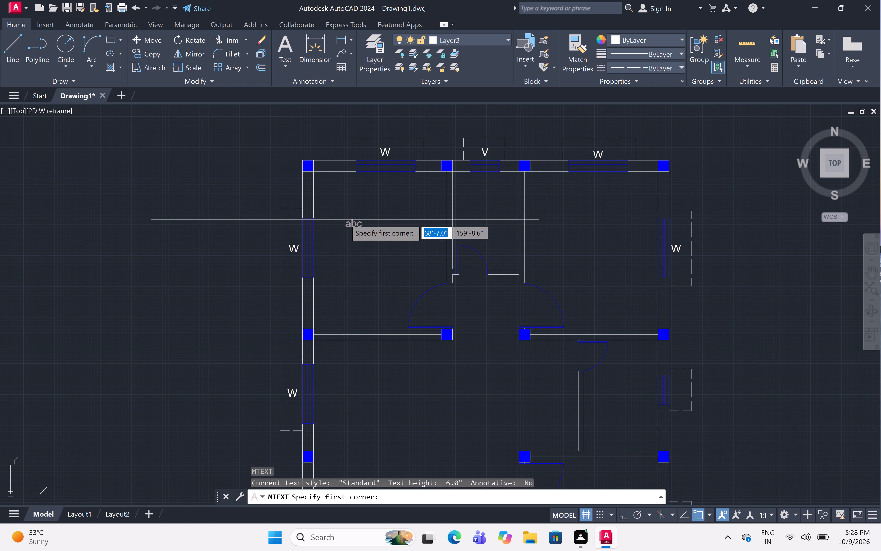
pyautogui.click(336, 222)
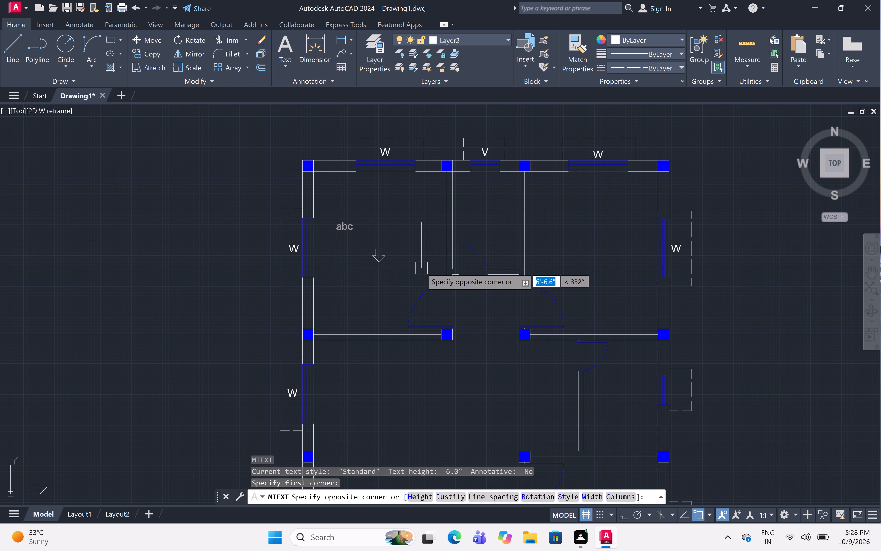
pyautogui.click(418, 263)
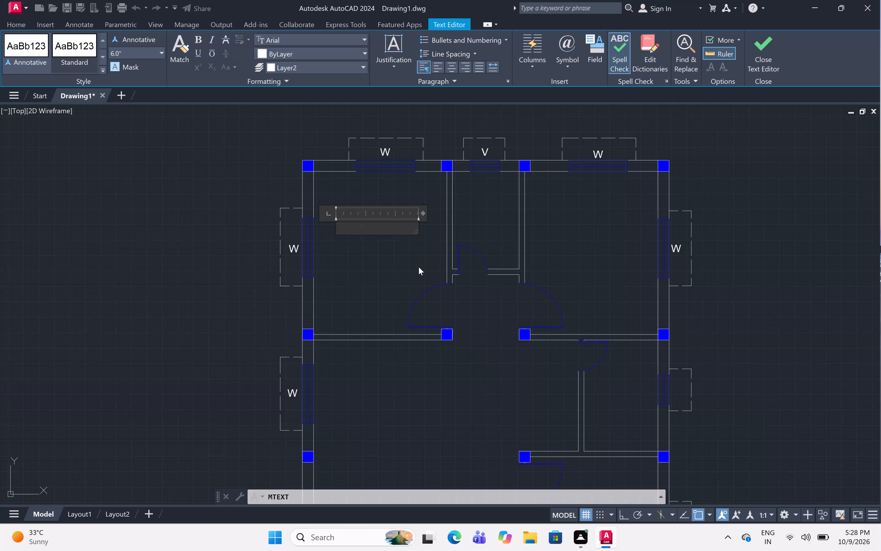
pyautogui.write('BED')
pyautogui.press('space')
pyautogui.write('ROO')
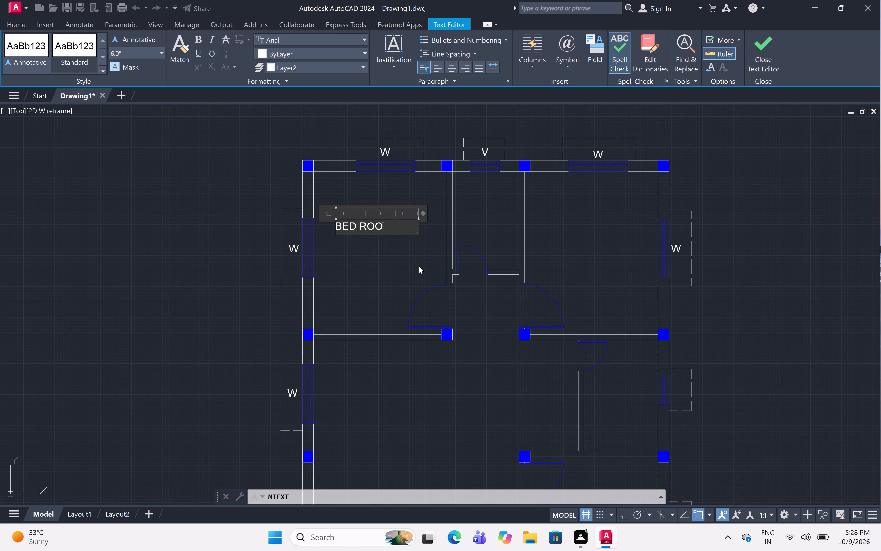
pyautogui.press('m')
pyautogui.press('Return')
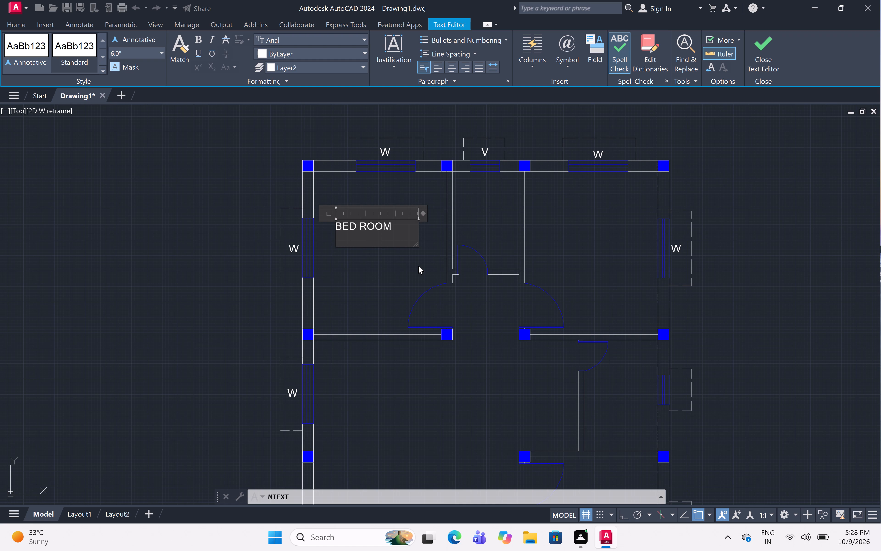
# Add the room size 9'X11' as the label's second line, indented to sit centred beneath BED ROOM.
pyautogui.press('space')
pyautogui.press('space')
pyautogui.press('space')
pyautogui.press('space')
pyautogui.write("9'")
pyautogui.press('x')
pyautogui.write('11')
pyautogui.press("'")
pyautogui.scroll(3, 345, 233)
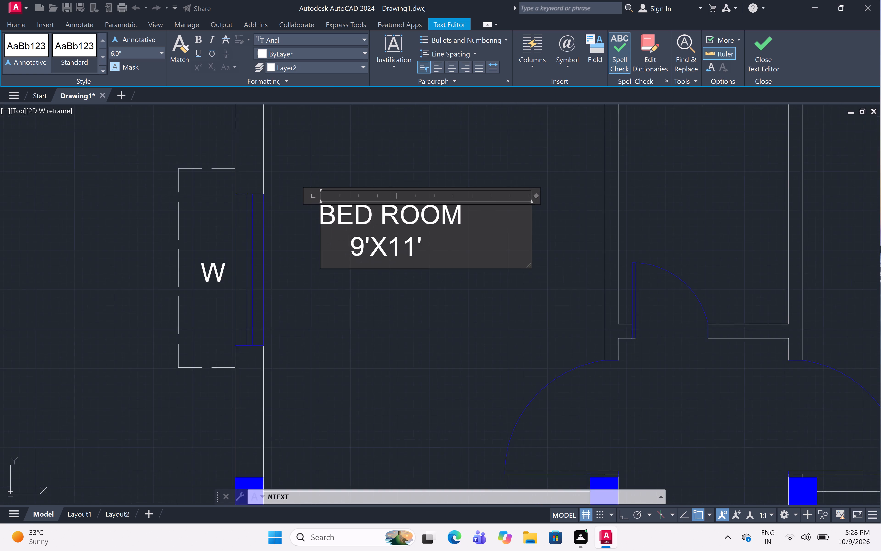
pyautogui.click(345, 254)
pyautogui.press('space')
pyautogui.scroll(-2, 379, 278)
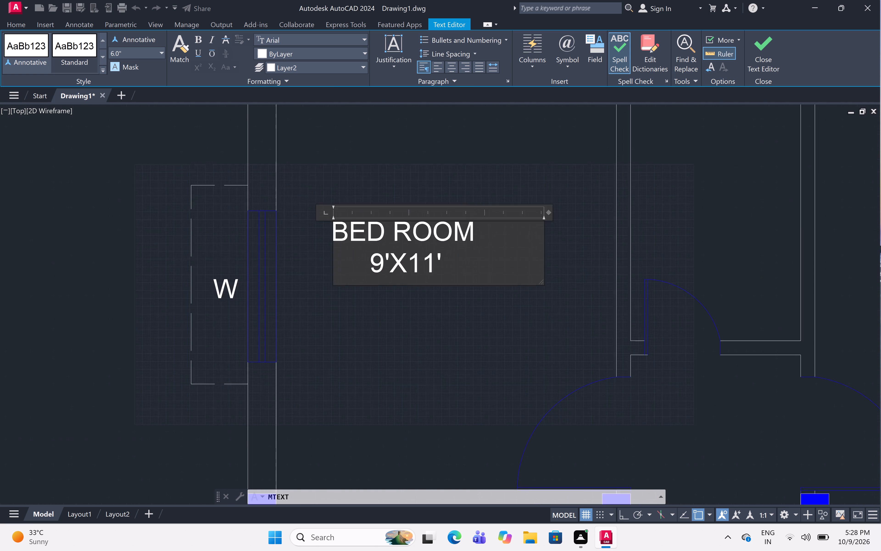
pyautogui.scroll(-3, 379, 278)
pyautogui.click(372, 284)
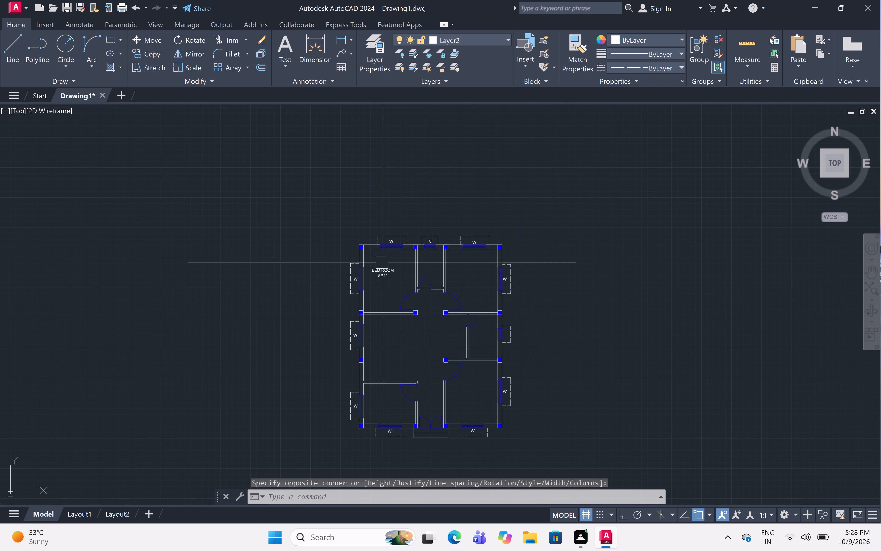
# Move the BED ROOM 9'X11' label slightly southeast, toward the middle of the northwest room.
pyautogui.scroll(2, 383, 254)
pyautogui.click(376, 300)
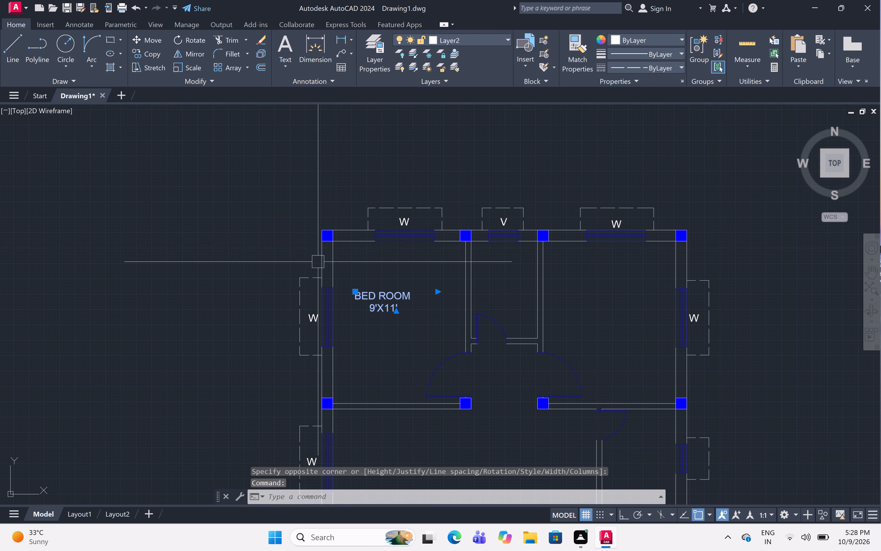
pyautogui.press('m')
pyautogui.press('space')
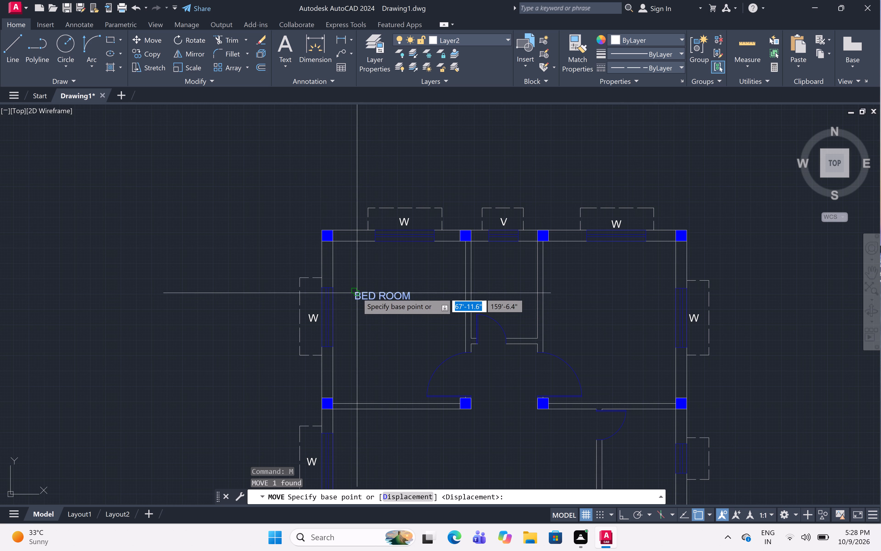
pyautogui.click(357, 293)
pyautogui.scroll(4, 362, 295)
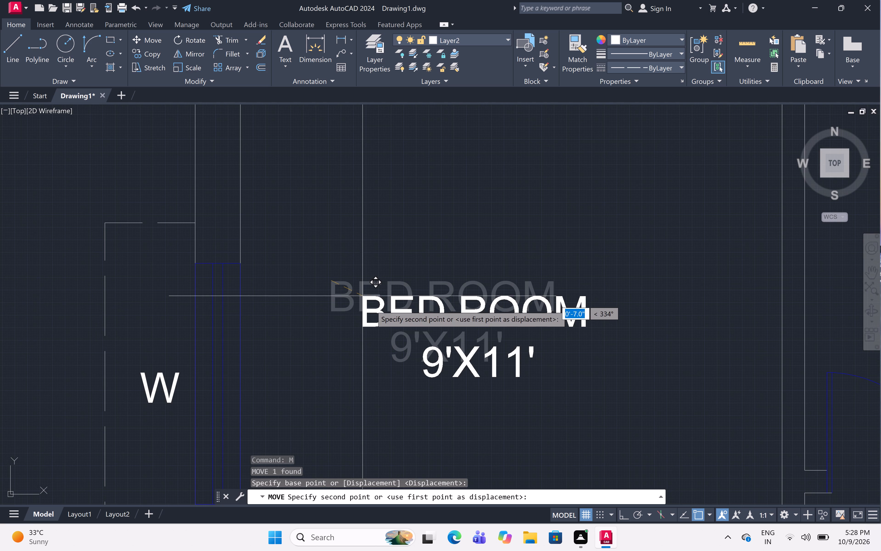
pyautogui.scroll(2, 378, 306)
pyautogui.click(380, 301)
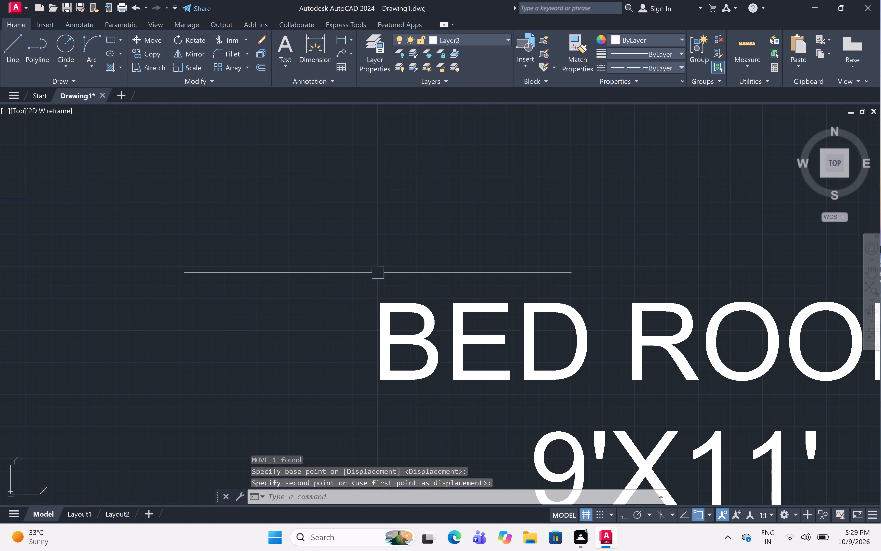
pyautogui.scroll(-6, 378, 263)
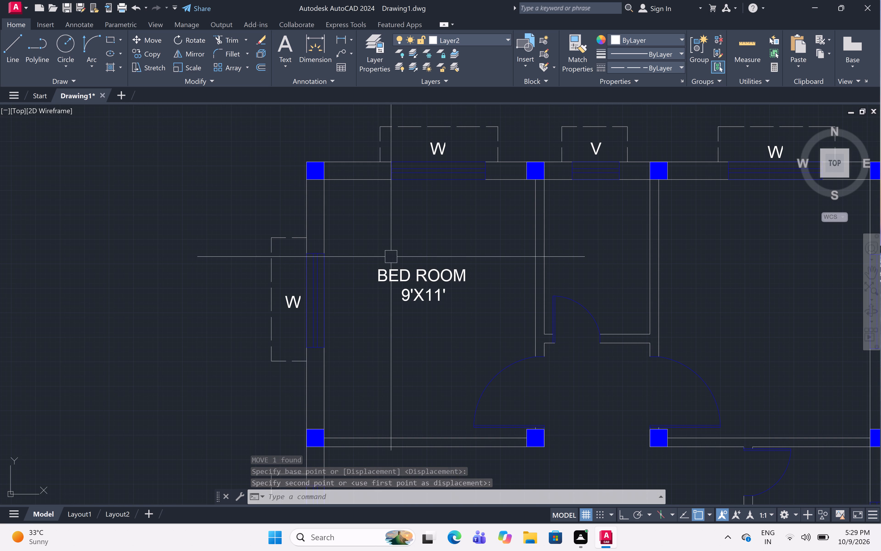
# Create multiline text reading PUJA, ROOM and 4'6"X6'7" on three lines inside the small room between the two north rooms.
pyautogui.scroll(-2, 421, 249)
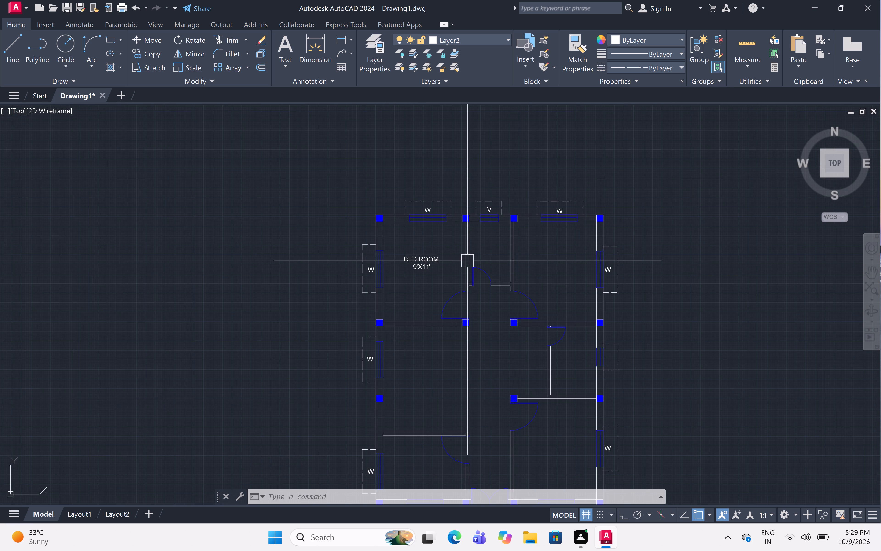
pyautogui.moveTo(501, 266); pyautogui.dragTo(448, 250, button='middle')
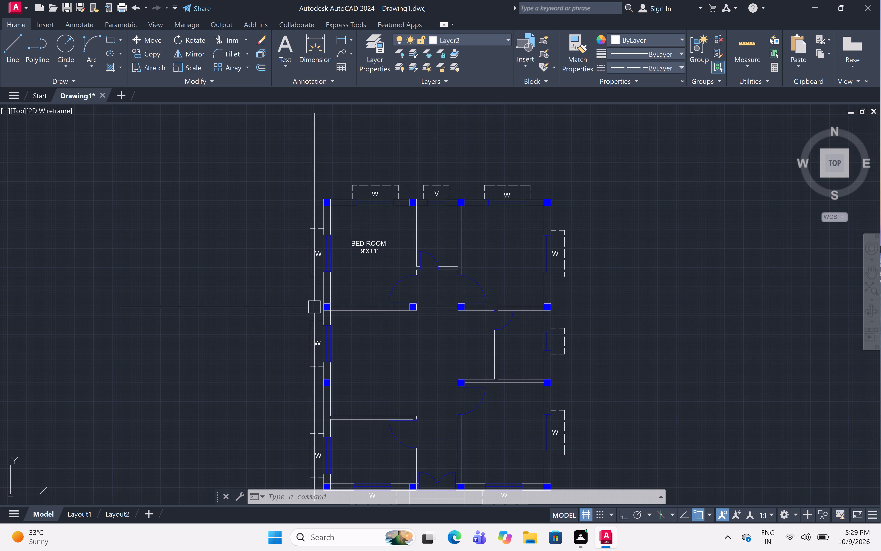
pyautogui.scroll(3, 442, 218)
pyautogui.moveTo(442, 217); pyautogui.dragTo(432, 252, button='middle')
pyautogui.press('m')
pyautogui.press('t')
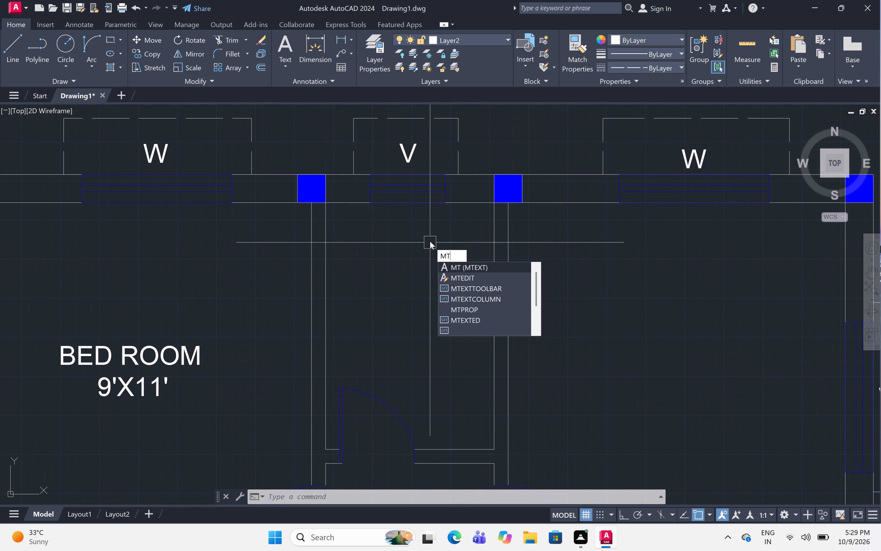
pyautogui.press('space')
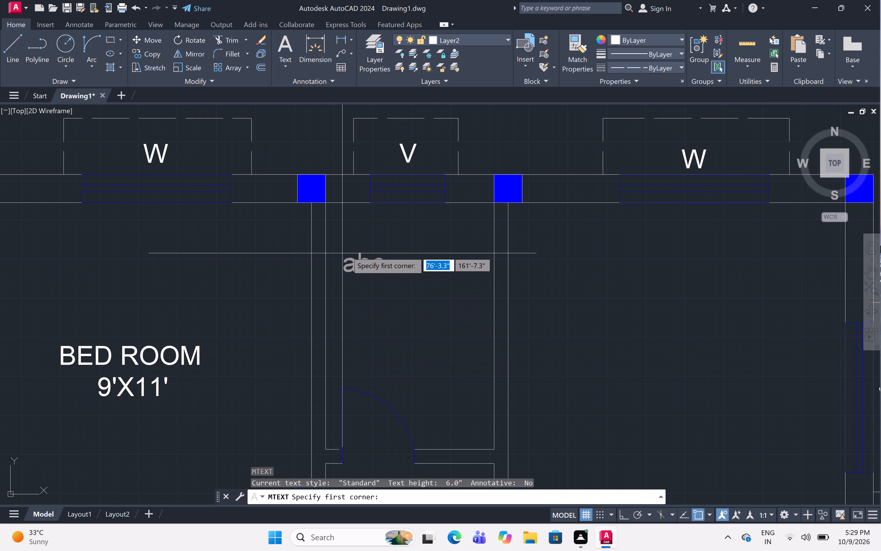
pyautogui.click(346, 238)
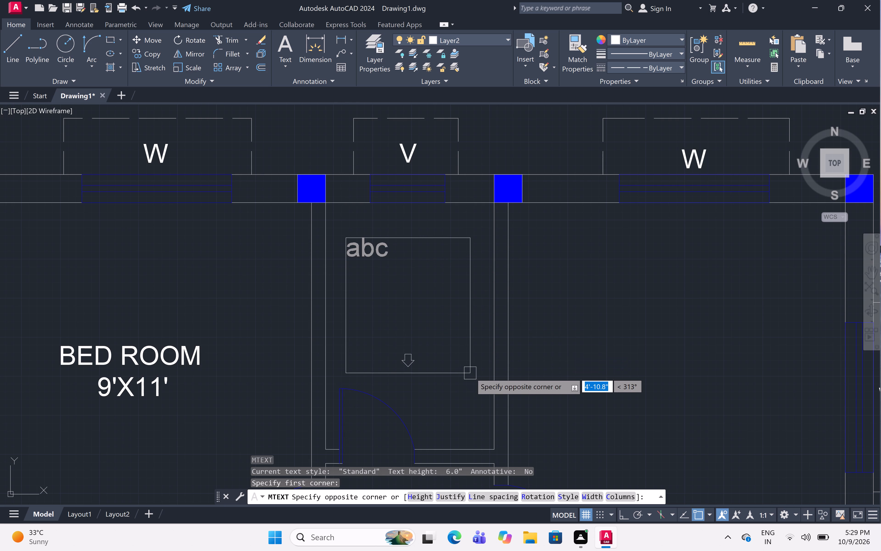
pyautogui.click(472, 373)
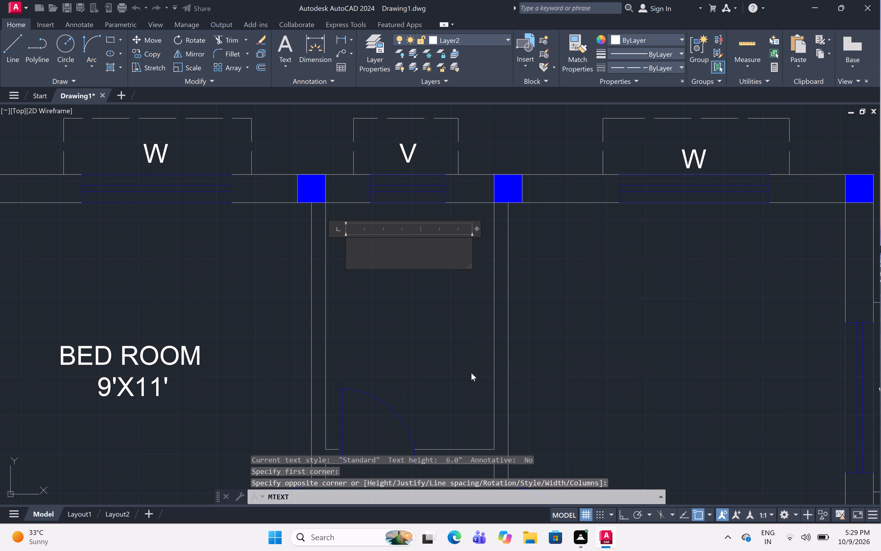
pyautogui.write('PUJA')
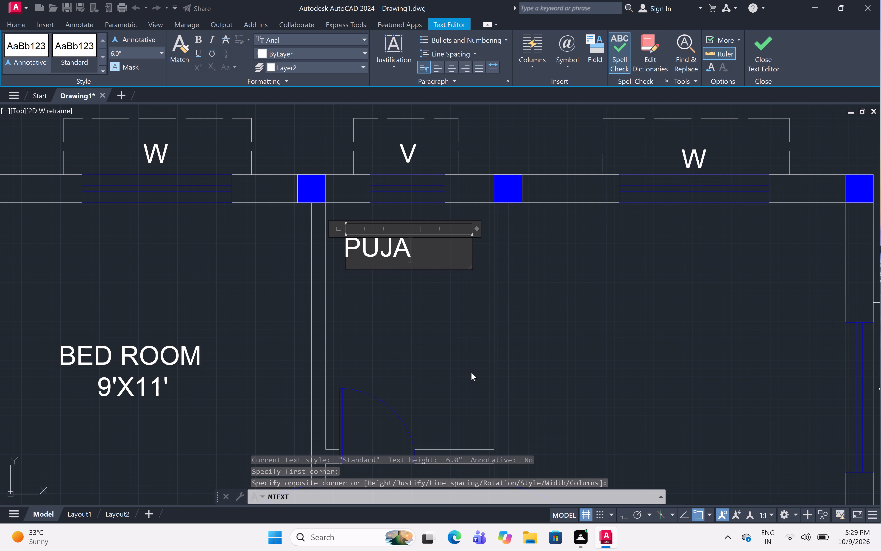
pyautogui.press('Return')
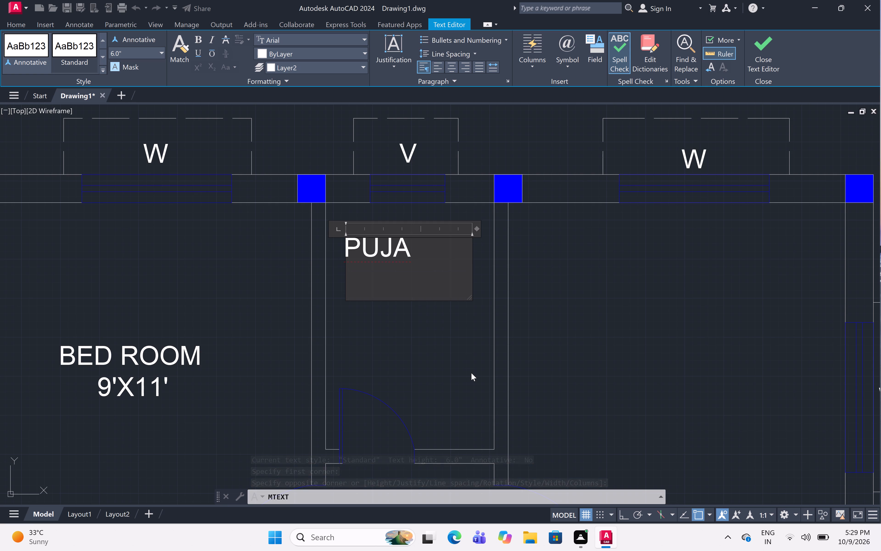
pyautogui.write('ROOM')
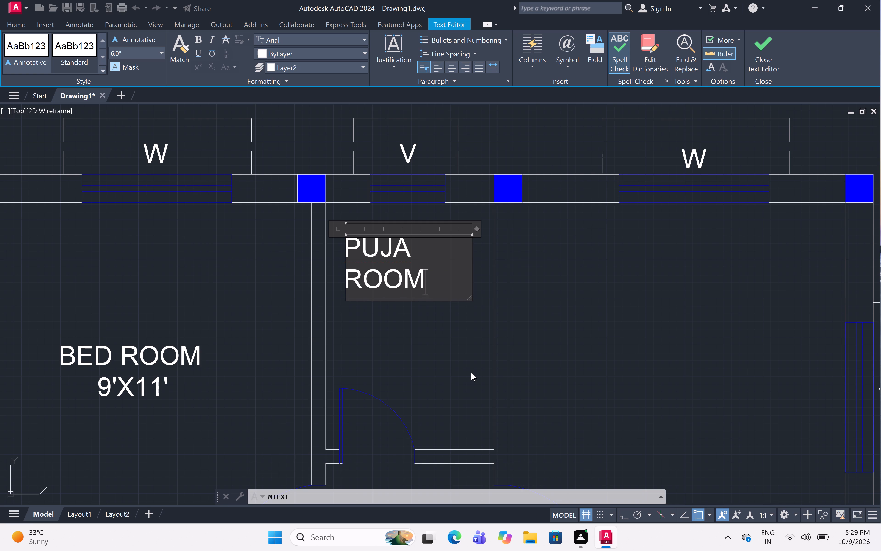
pyautogui.press('Return')
pyautogui.write('4\'6"')
pyautogui.press('x')
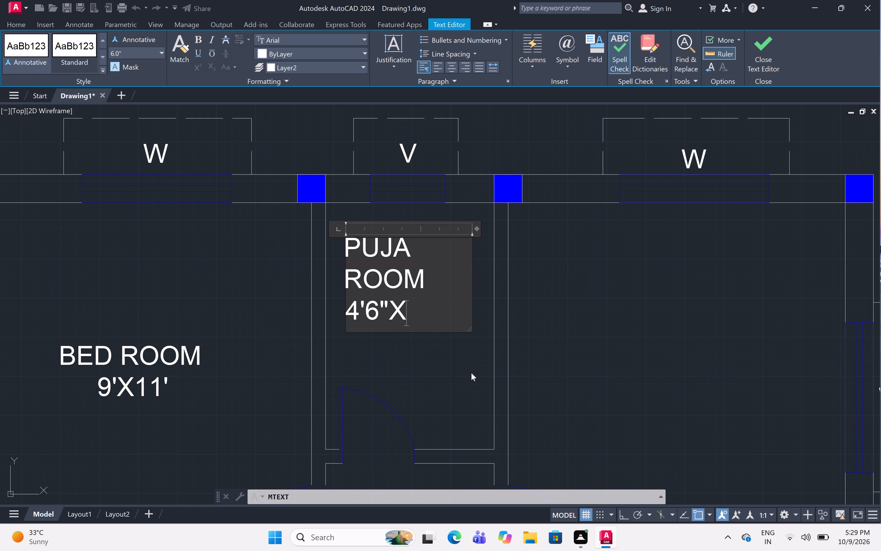
pyautogui.write('6\'7"')
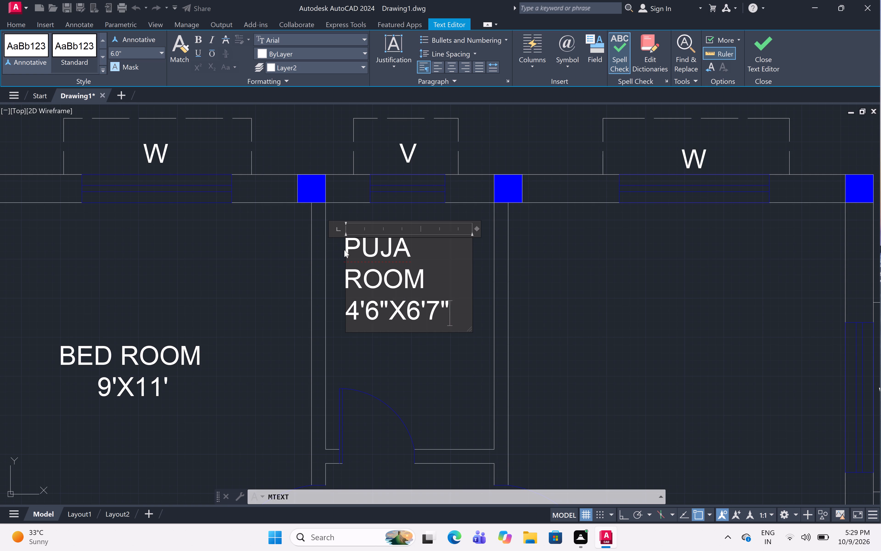
# Indent the PUJA and ROOM lines with leading spaces so they sit centred above the 4'6"X6'7" size, and finish the text.
pyautogui.scroll(3, 344, 250)
pyautogui.click(356, 239)
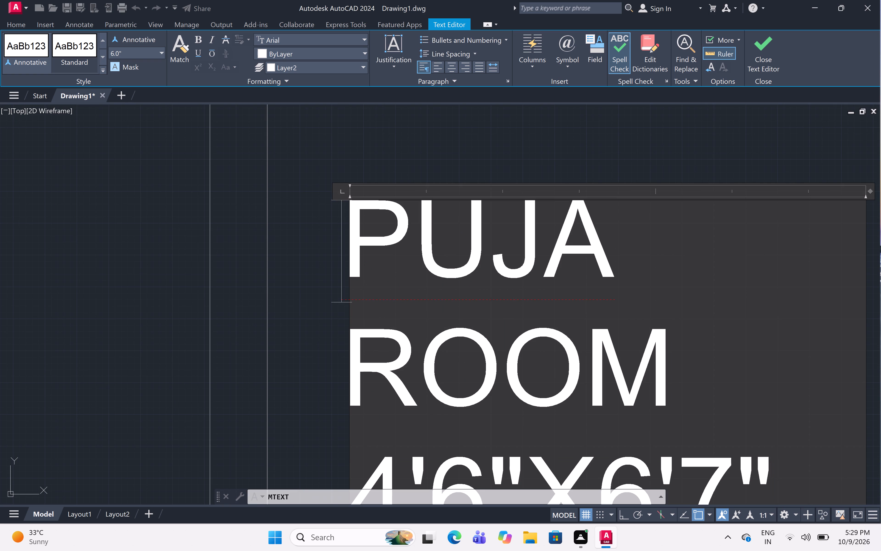
pyautogui.press('space')
pyautogui.click(351, 358)
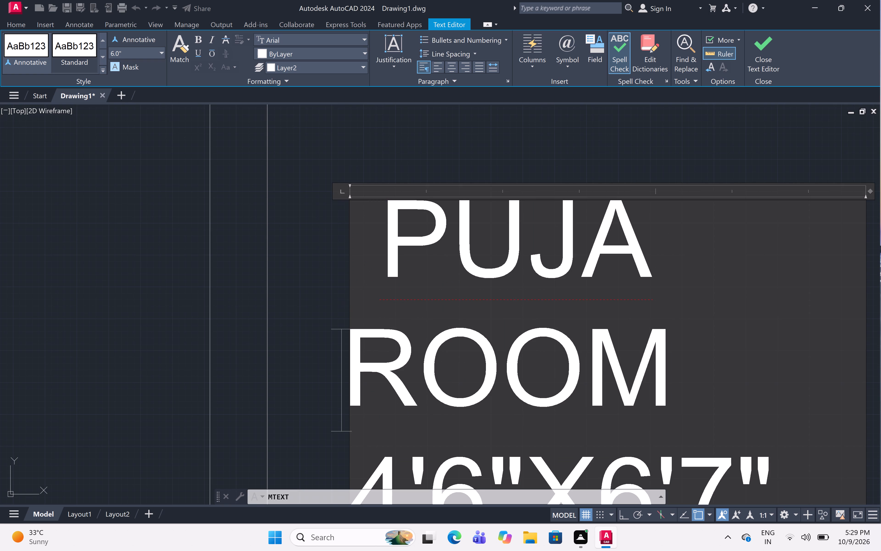
pyautogui.press('space')
pyautogui.scroll(-1, 368, 292)
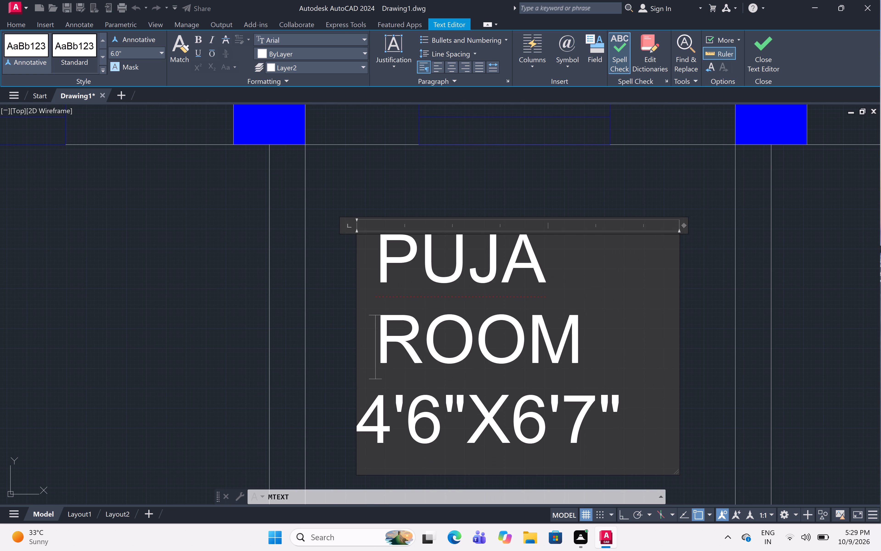
pyautogui.click(385, 259)
pyautogui.press('space')
pyautogui.scroll(-2, 389, 256)
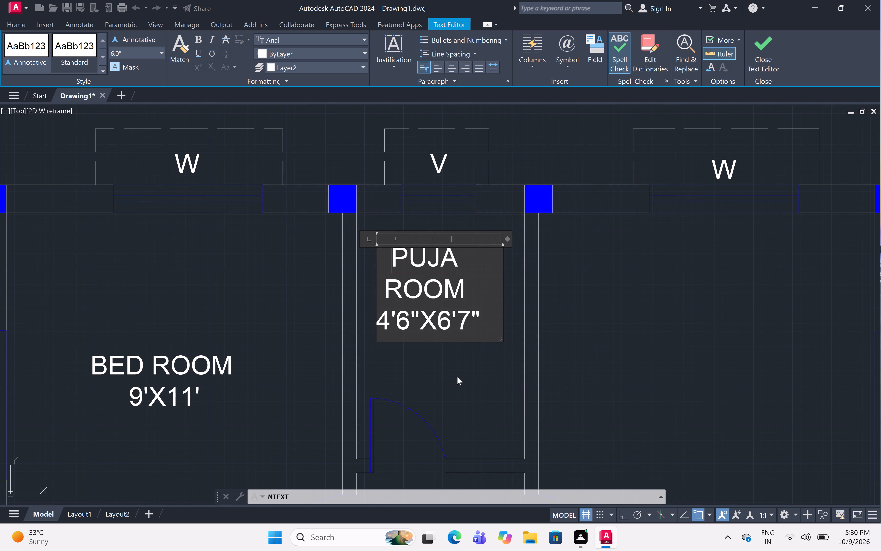
pyautogui.click(427, 355)
# Copy the BED ROOM 9'X11' label from the northwest room straight across into the northeast room.
pyautogui.scroll(-2, 424, 268)
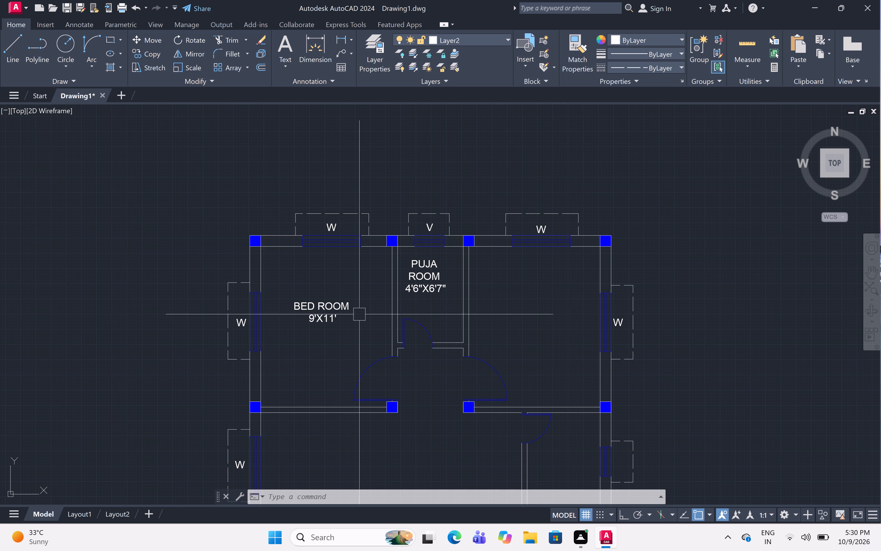
pyautogui.click(334, 310)
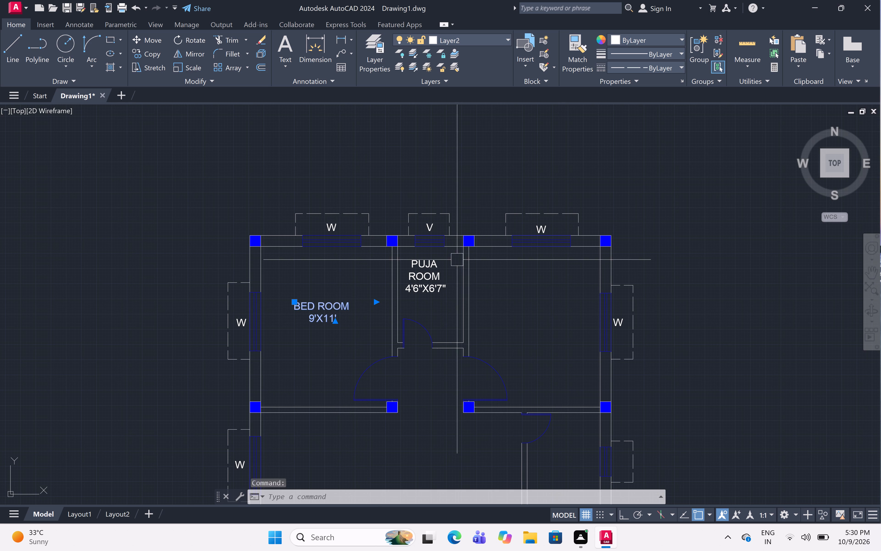
pyautogui.write('CO')
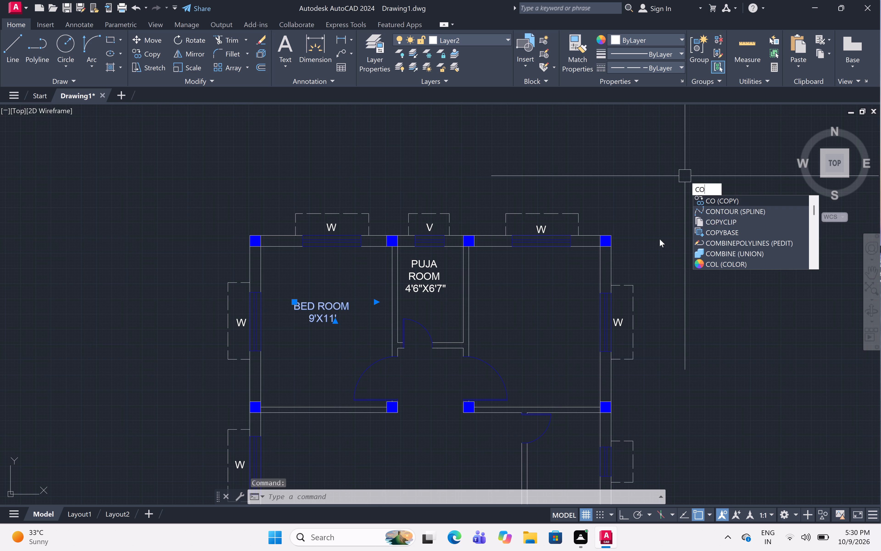
pyautogui.press('space')
pyautogui.click(332, 309)
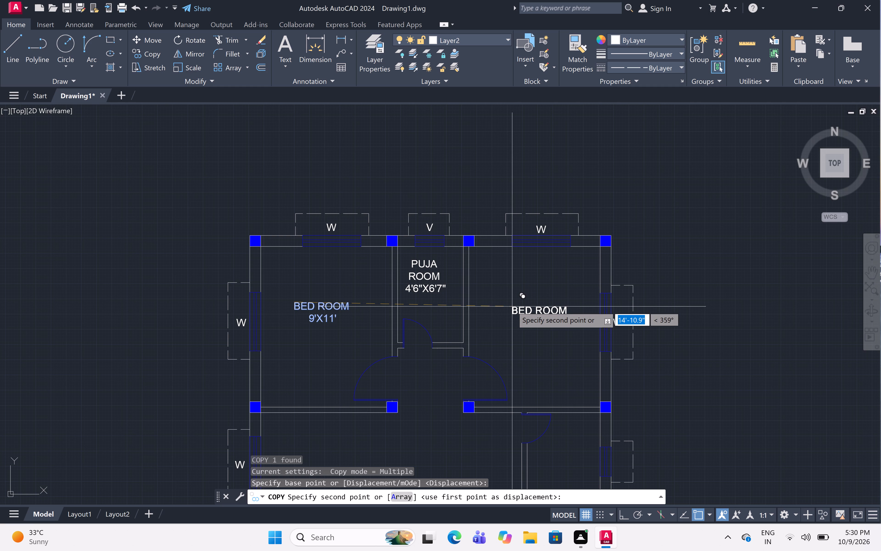
pyautogui.scroll(2, 512, 305)
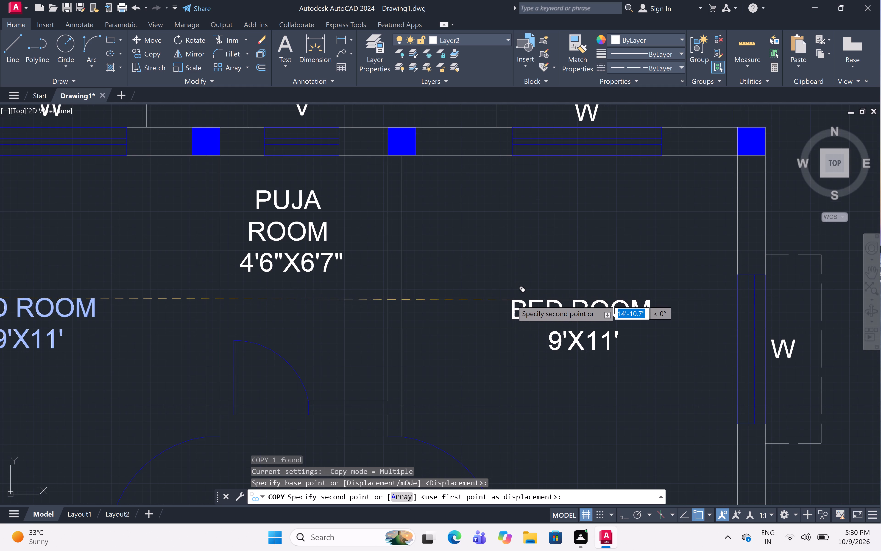
pyautogui.click(512, 300)
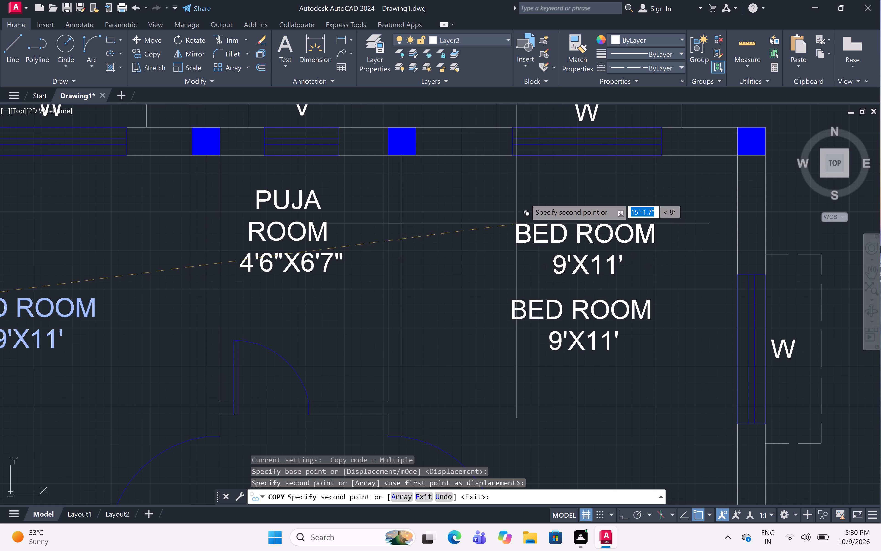
pyautogui.scroll(-3, 528, 203)
pyautogui.press('Escape')
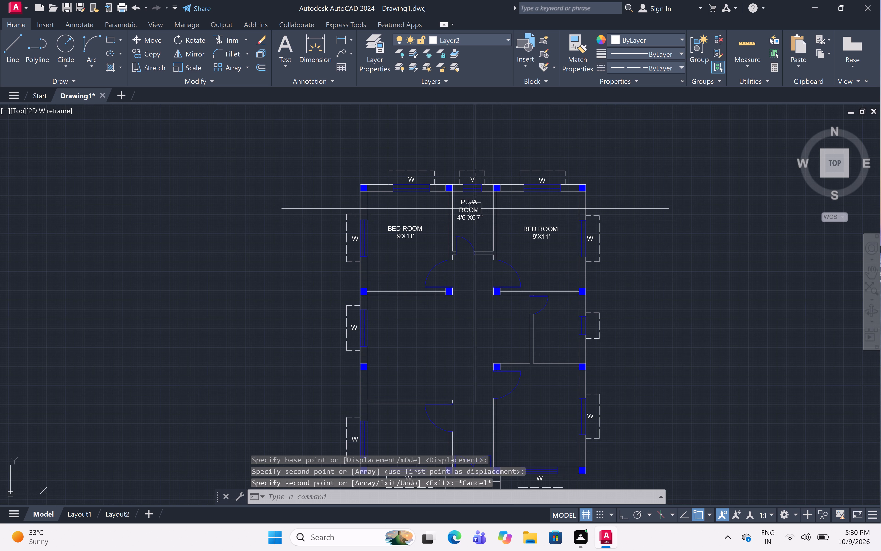
# Move the PUJA ROOM 4'6"X6'7" label about 9" southeast, toward the middle of its room.
pyautogui.scroll(4, 468, 201)
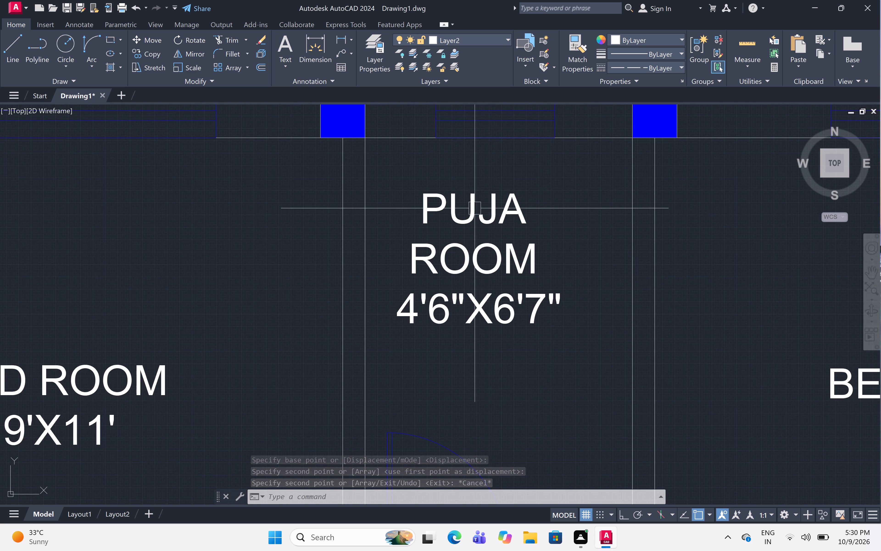
pyautogui.click(475, 208)
pyautogui.write('M')
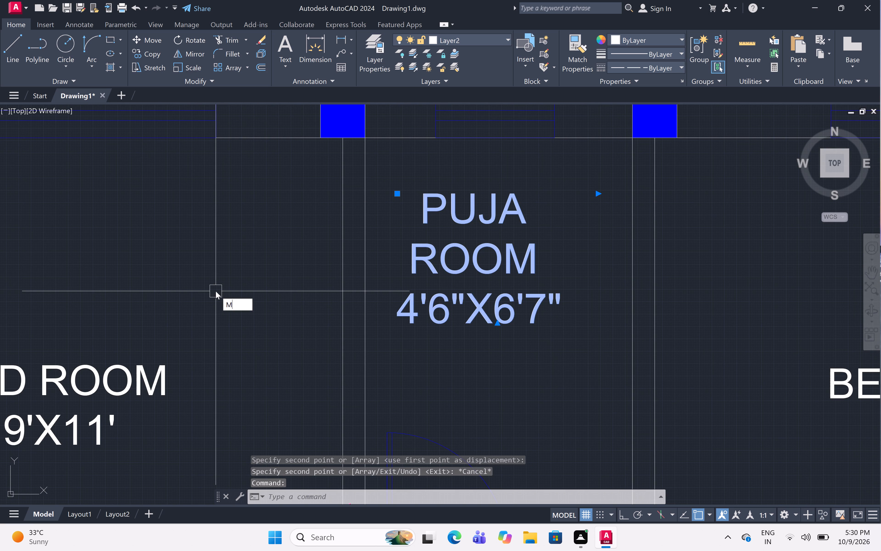
pyautogui.press('space')
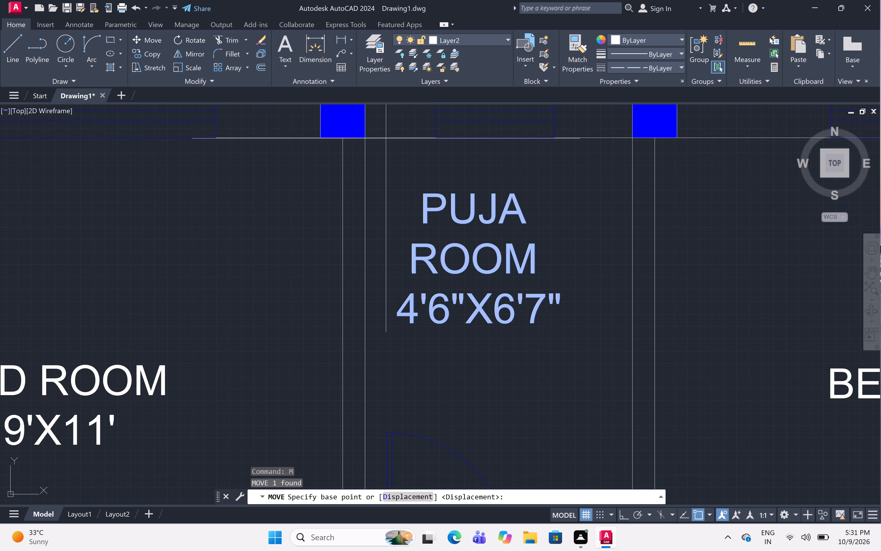
pyautogui.click(446, 271)
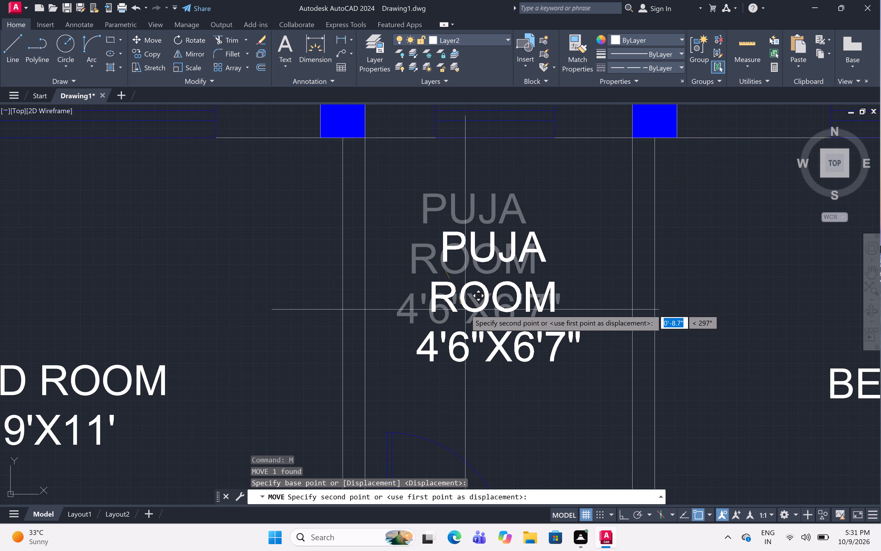
pyautogui.click(466, 309)
# Make layer 0 the current layer.
pyautogui.scroll(-6, 464, 235)
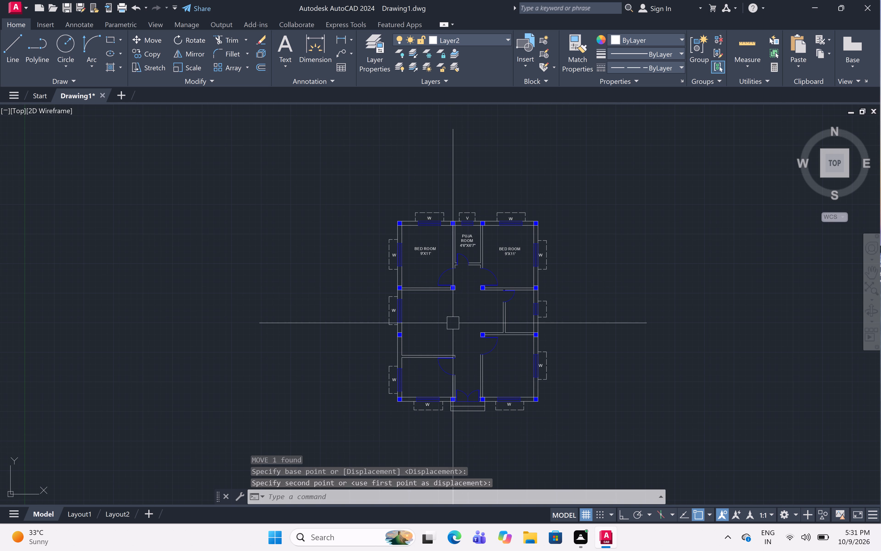
pyautogui.scroll(2, 430, 353)
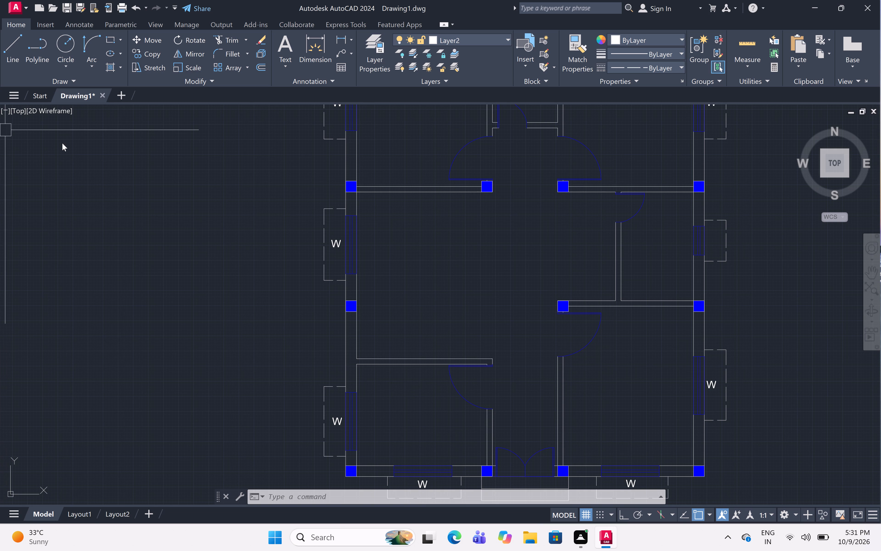
pyautogui.scroll(2, 415, 167)
pyautogui.scroll(-1, 416, 167)
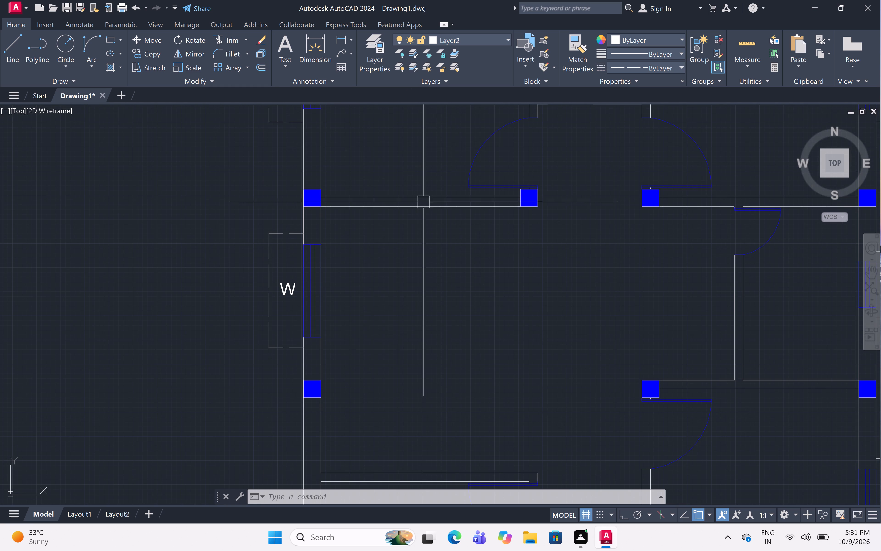
pyautogui.moveTo(434, 245); pyautogui.dragTo(441, 188, button='middle')
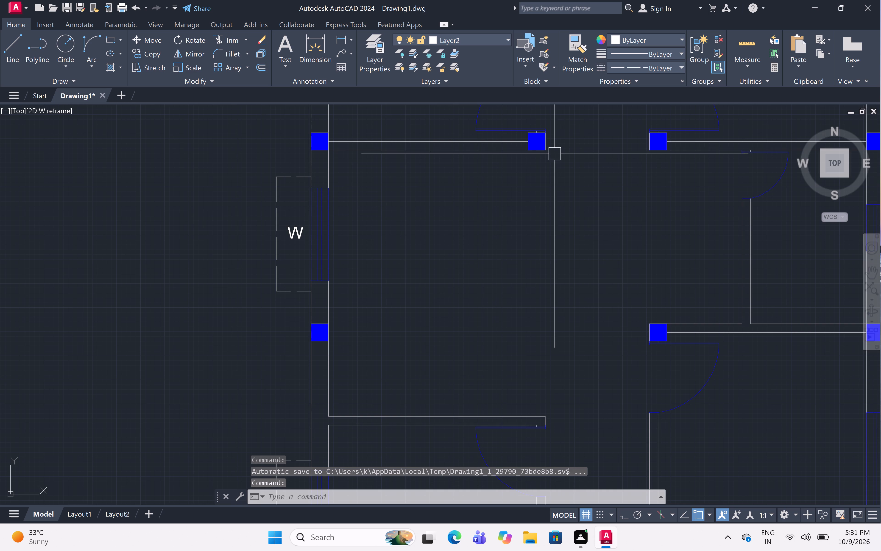
pyautogui.press('Escape')
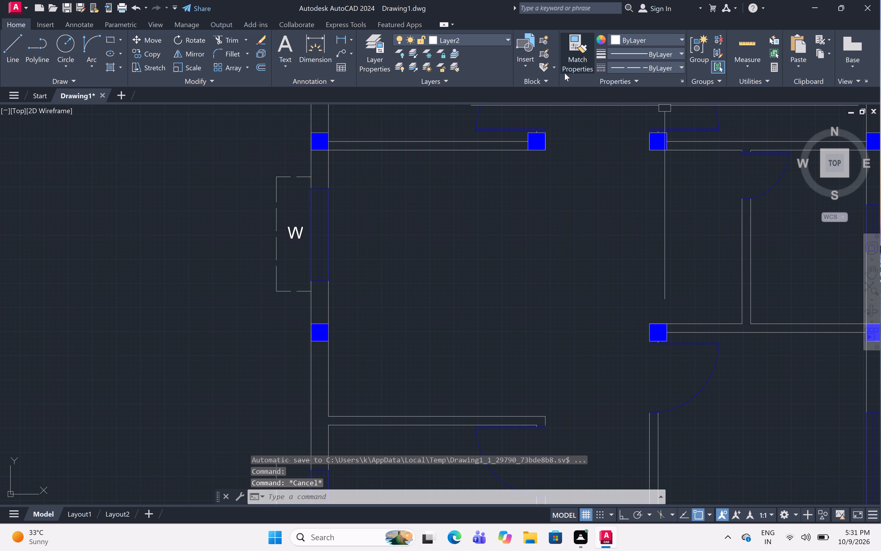
pyautogui.click(497, 39)
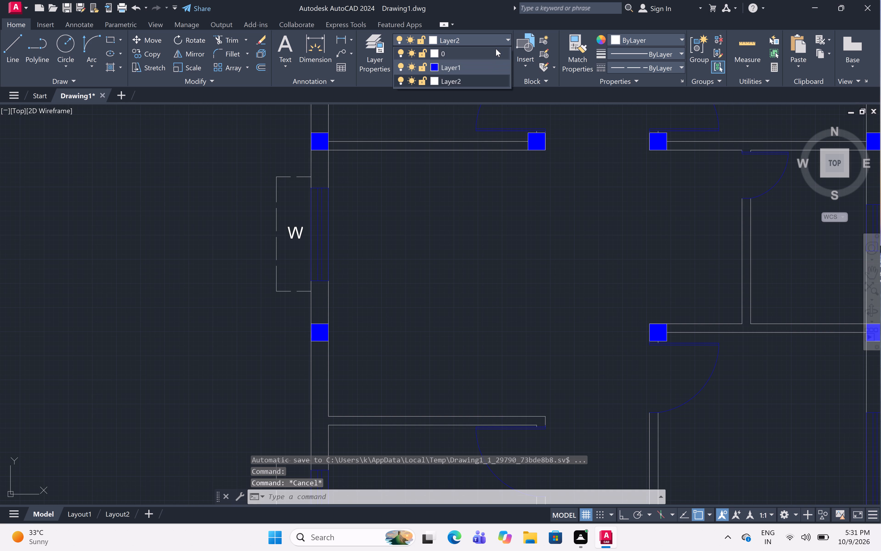
pyautogui.click(496, 48)
# From just above the southwest room's north wall, draw a line 3' north along the west wall's inner face and about 8' east.
pyautogui.press('l')
pyautogui.press('space')
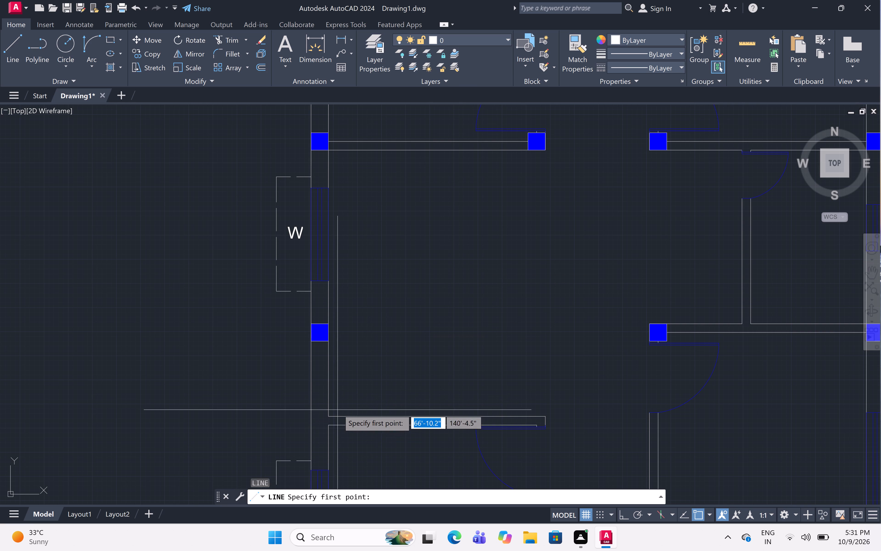
pyautogui.click(327, 409)
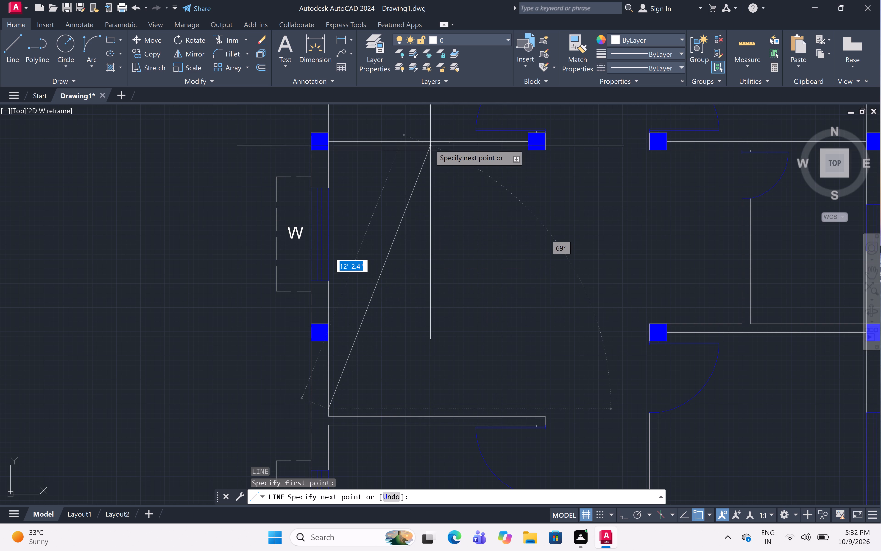
pyautogui.press('F8')
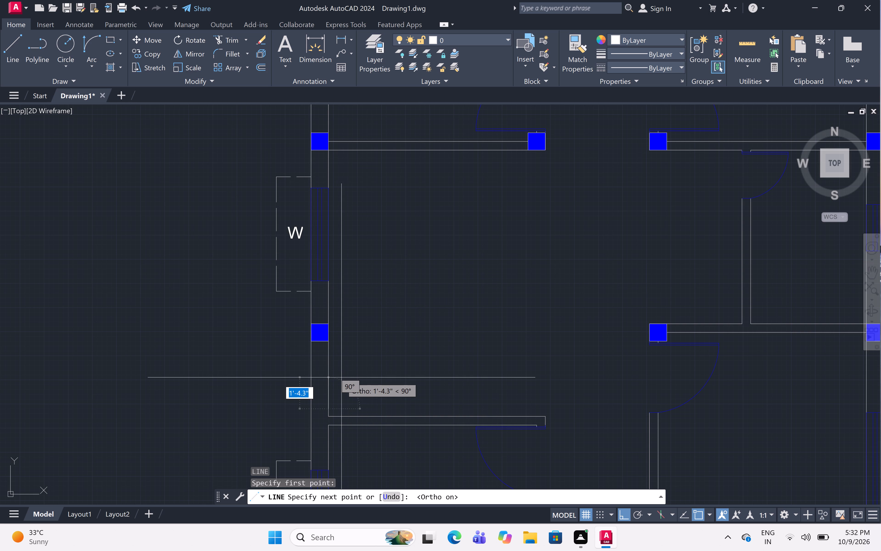
pyautogui.press('3')
pyautogui.press("'")
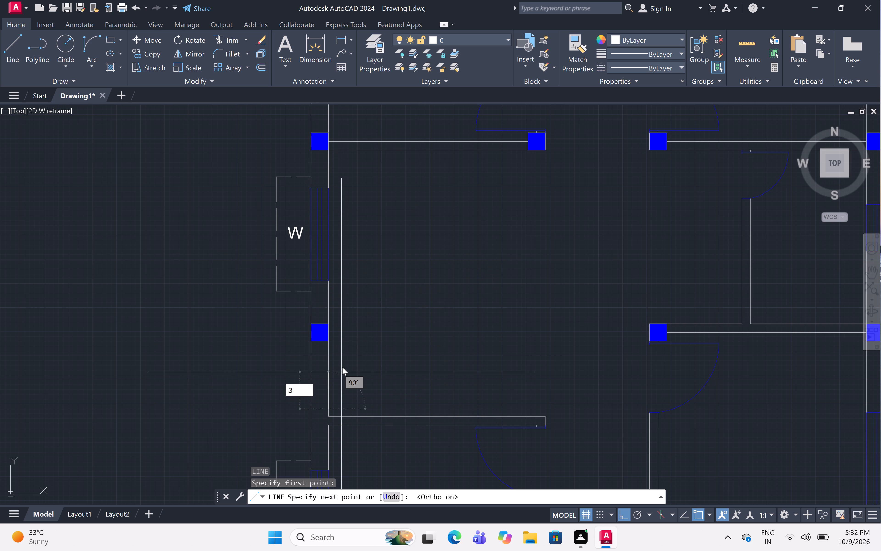
pyautogui.press('3')
pyautogui.hotkey('shift', '"')
pyautogui.press('space')
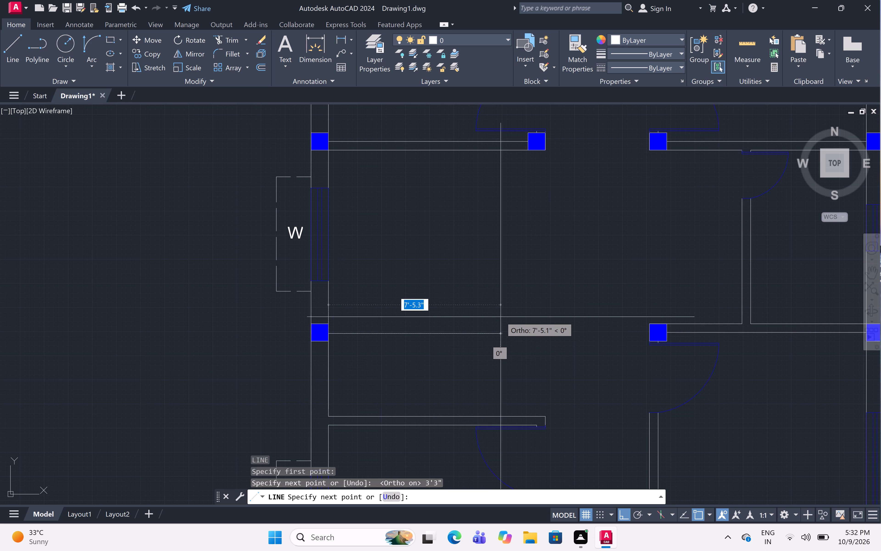
pyautogui.hotkey('ctrl', 'z')
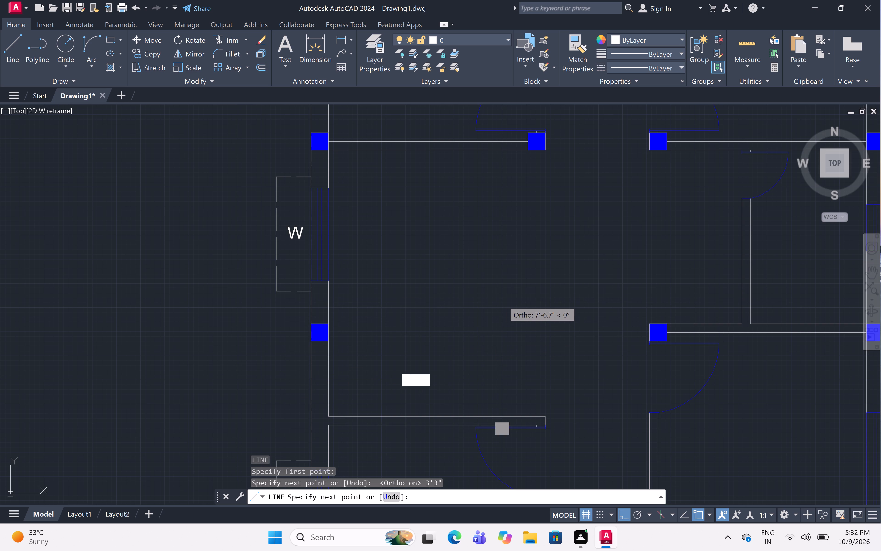
pyautogui.press('3')
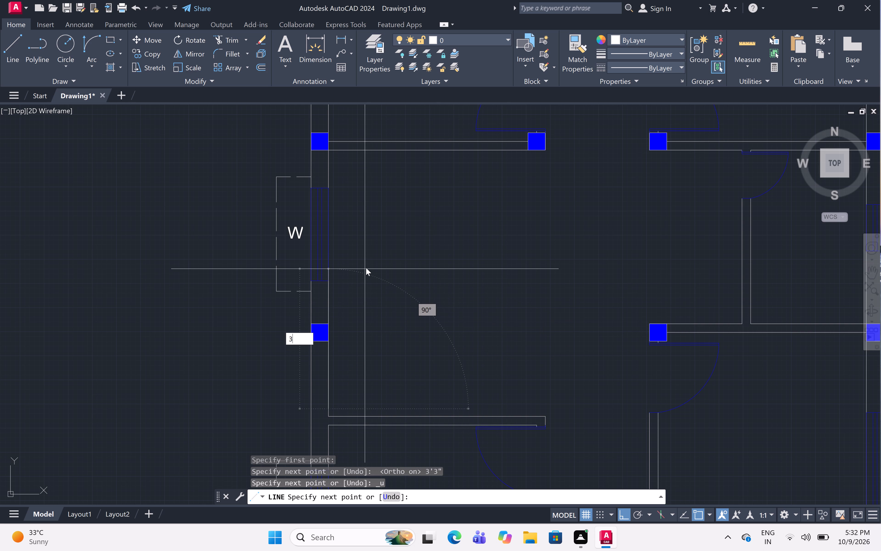
pyautogui.press("'")
pyautogui.press('space')
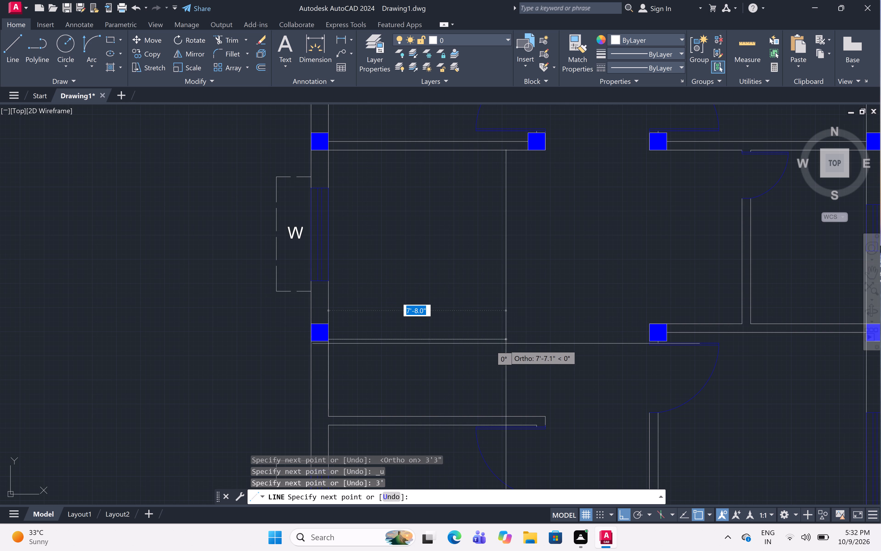
pyautogui.click(513, 329)
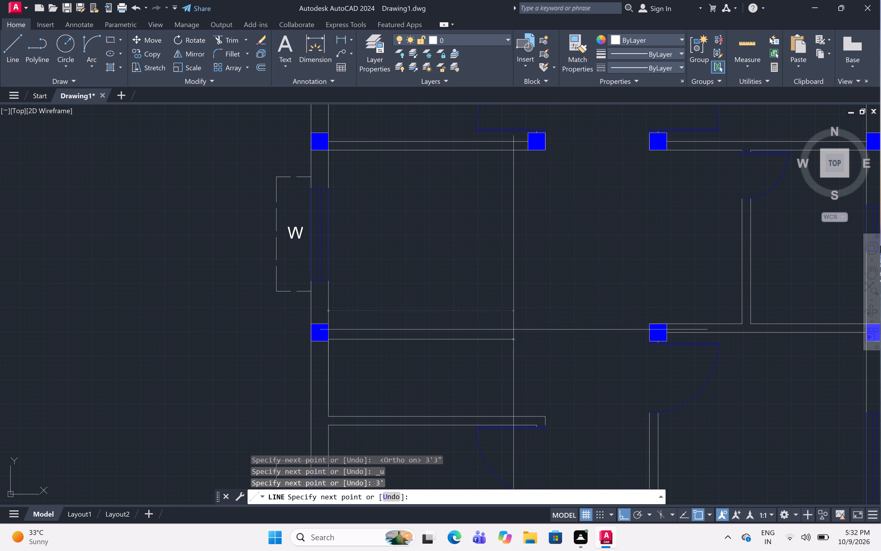
pyautogui.press('space')
# From the central west space's northwest inner corner, draw a line 3' south along the wall and about 8' east.
pyautogui.press('space')
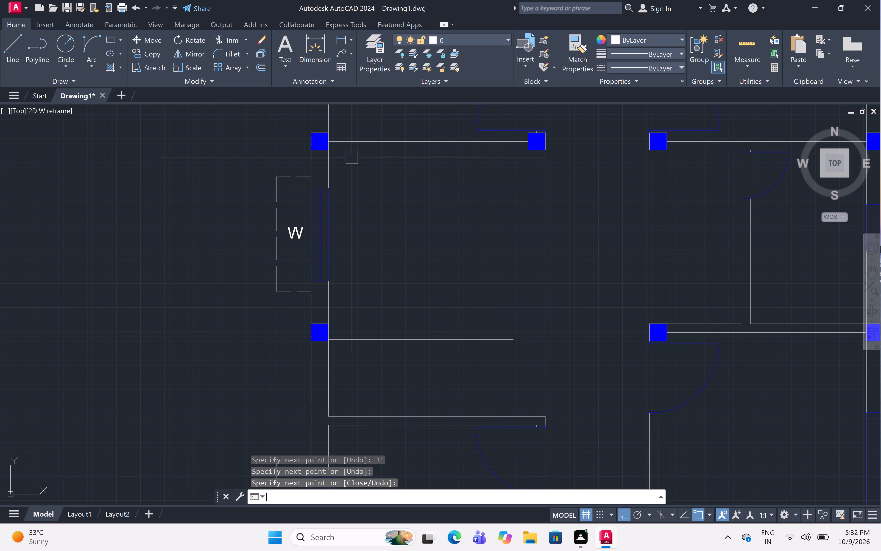
pyautogui.click(332, 152)
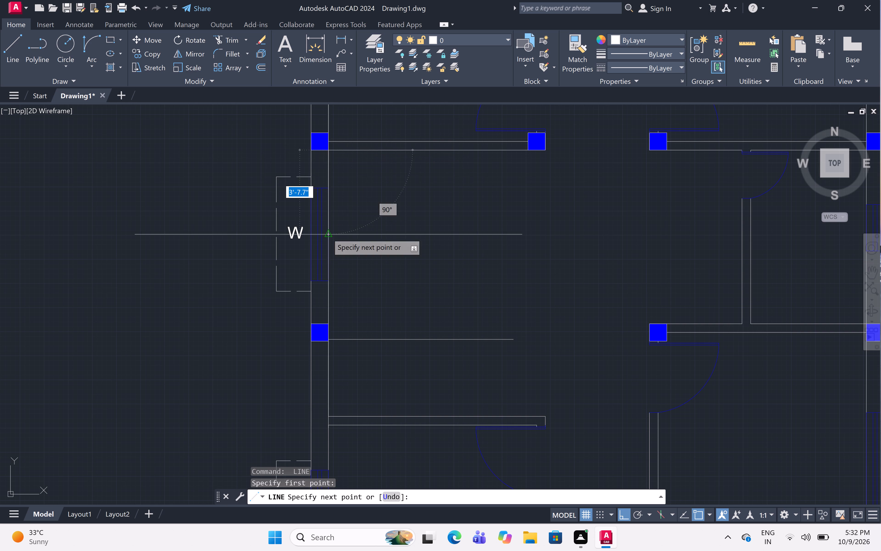
pyautogui.press('3')
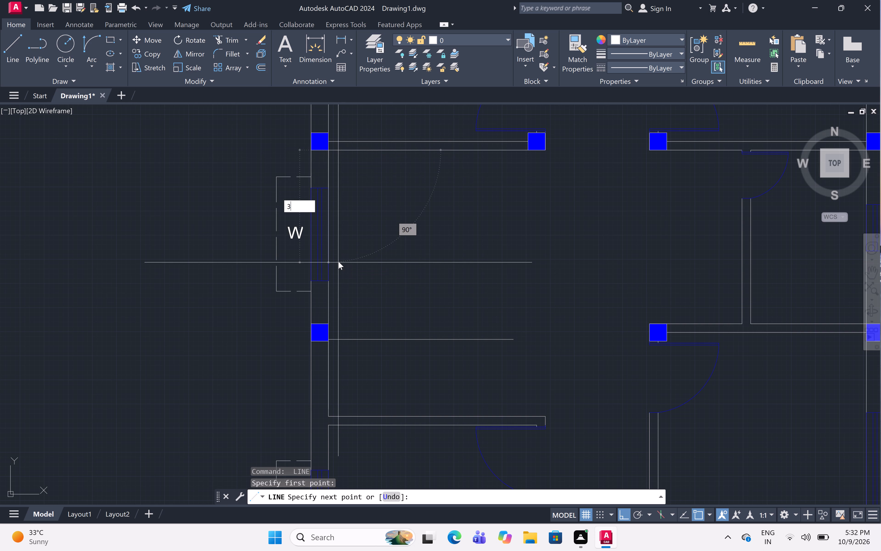
pyautogui.press("'")
pyautogui.press('space')
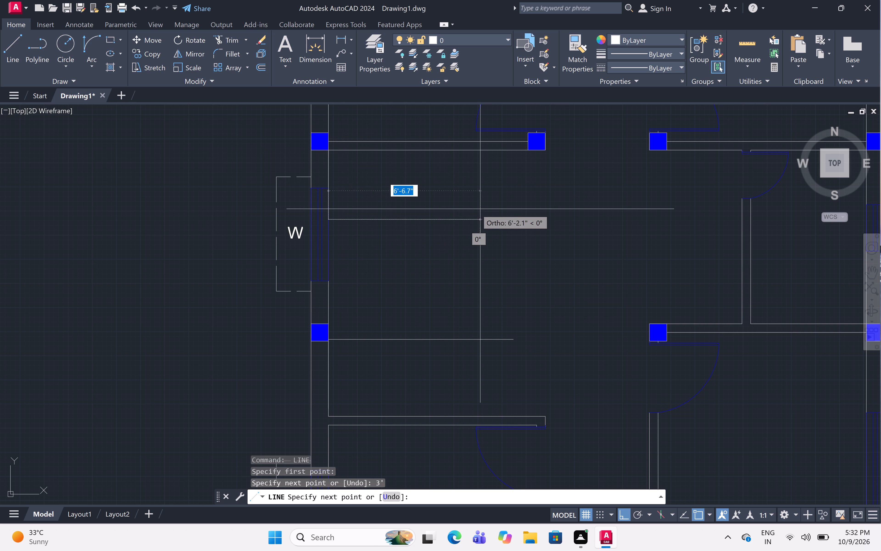
pyautogui.click(515, 210)
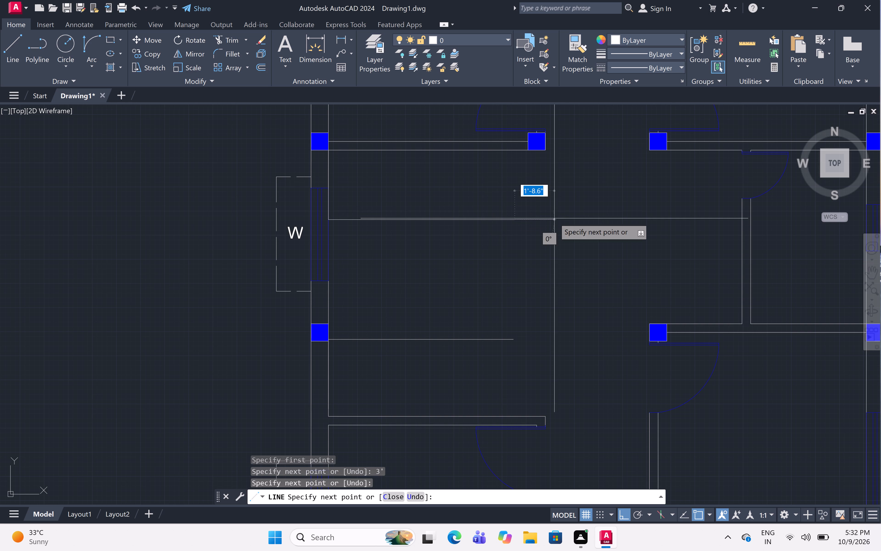
pyautogui.press('Escape')
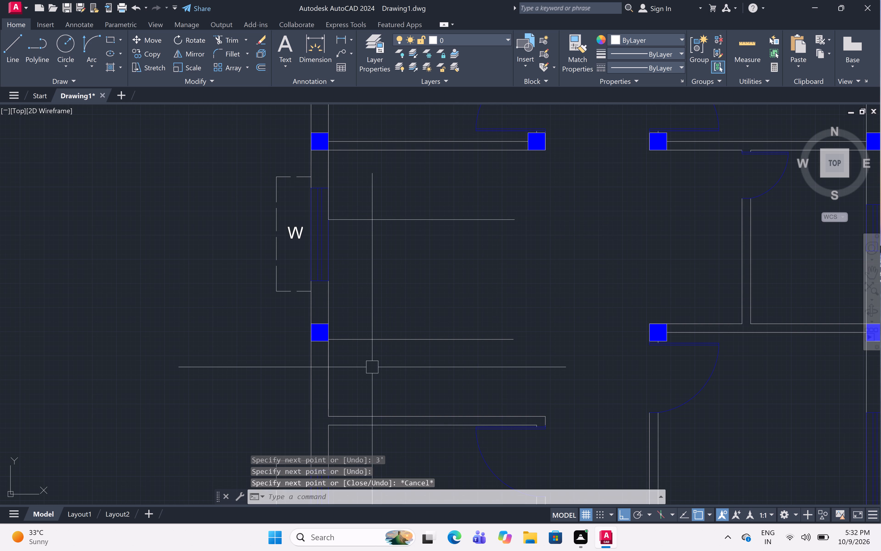
# From the same space's southwest inner corner, draw a line 3' east and 11'6" north to the northwest bedroom's south wall.
pyautogui.press('l')
pyautogui.press('space')
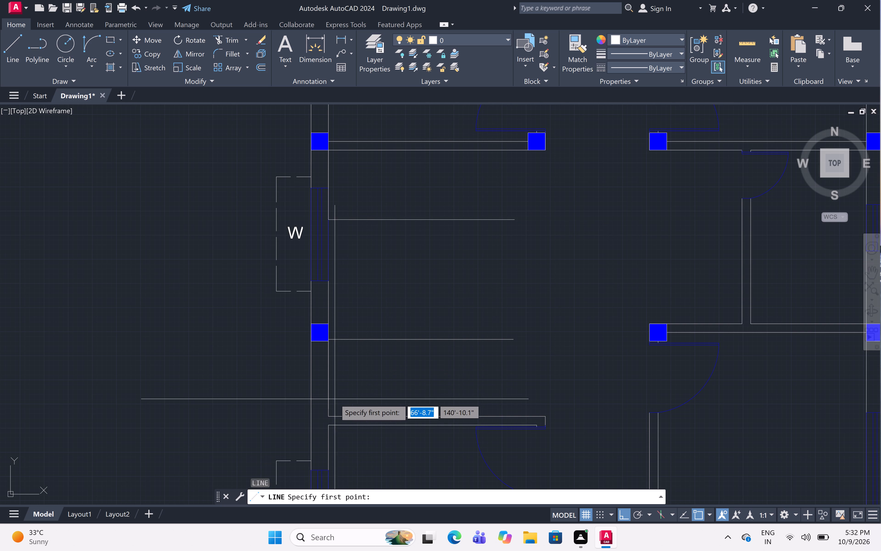
pyautogui.click(331, 405)
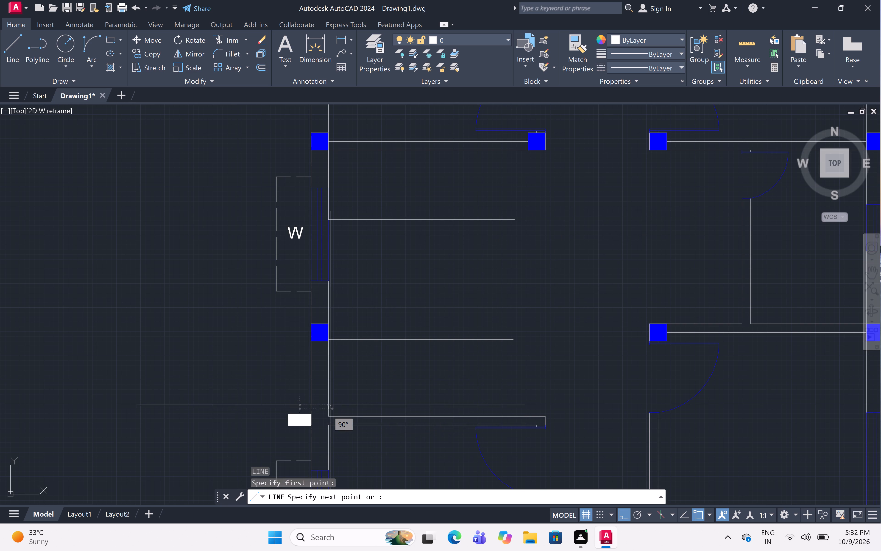
pyautogui.hotkey('ctrl', 'z')
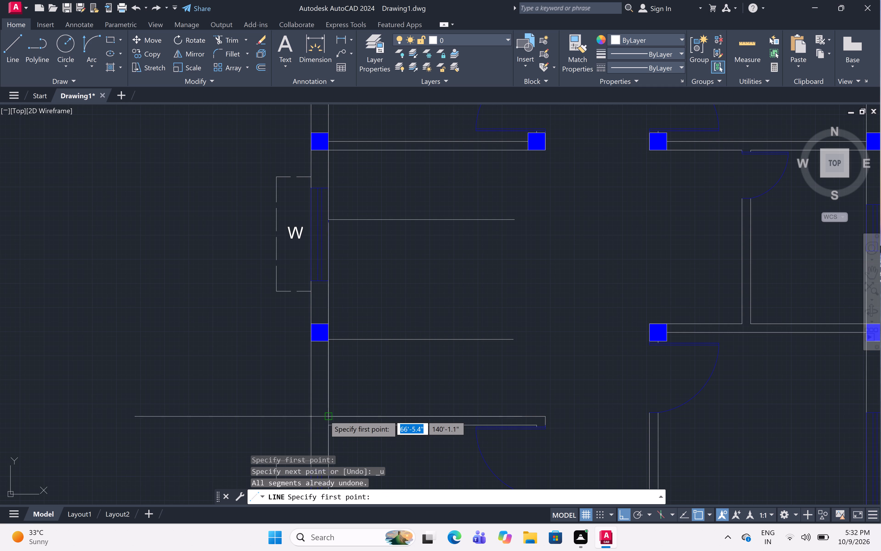
pyautogui.scroll(2, 321, 419)
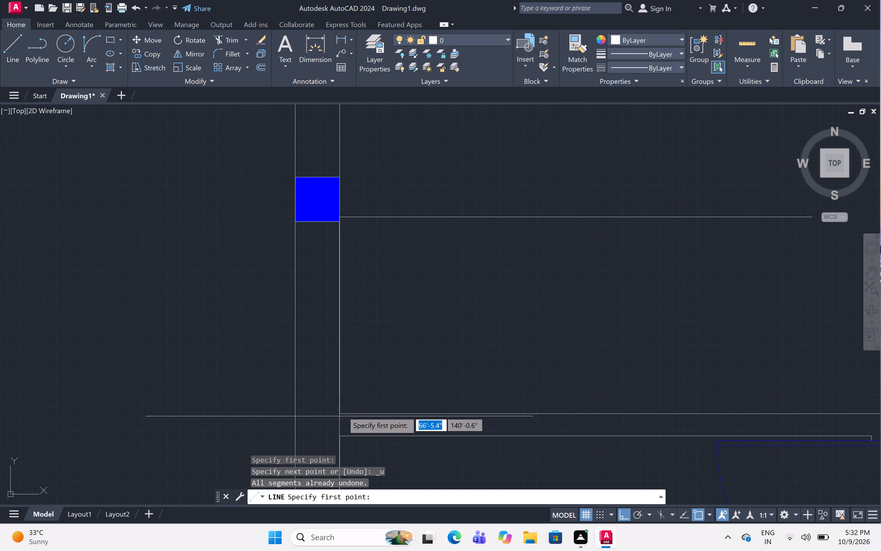
pyautogui.click(343, 408)
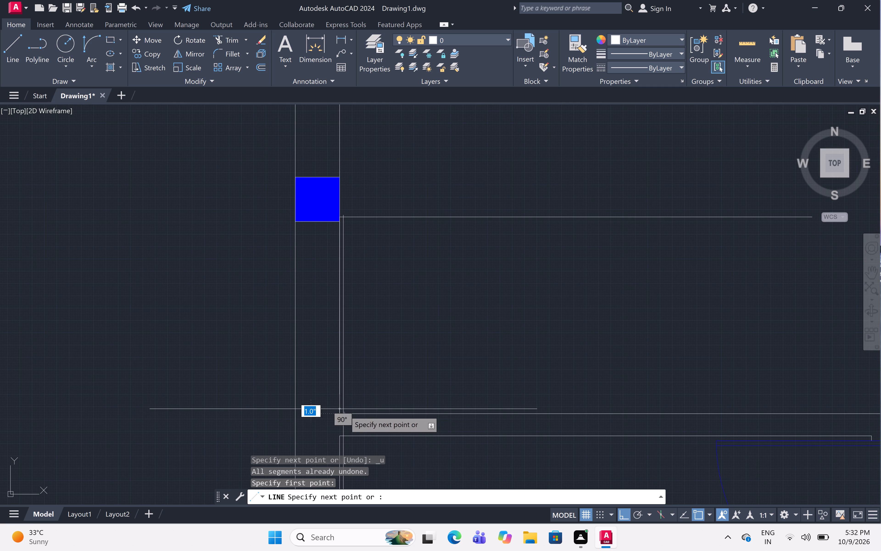
pyautogui.hotkey('ctrl', 'z')
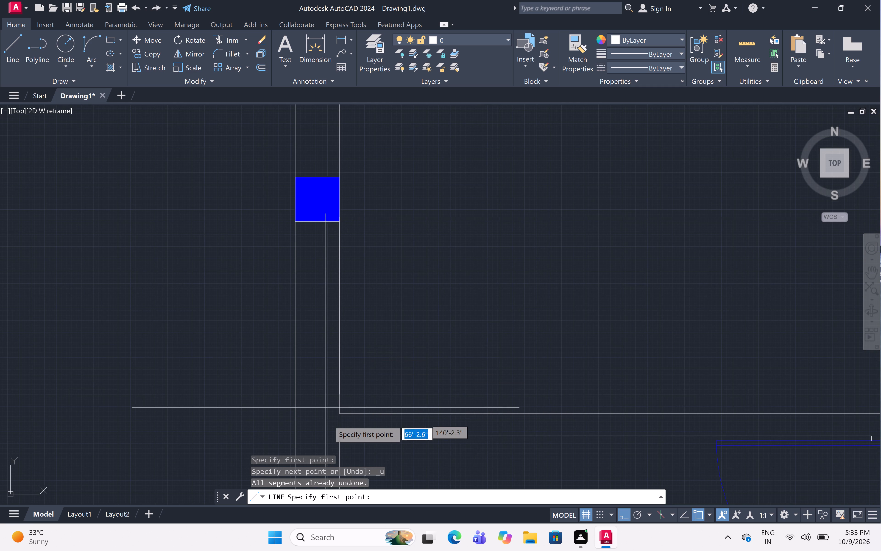
pyautogui.hotkey('ctrl', 'z')
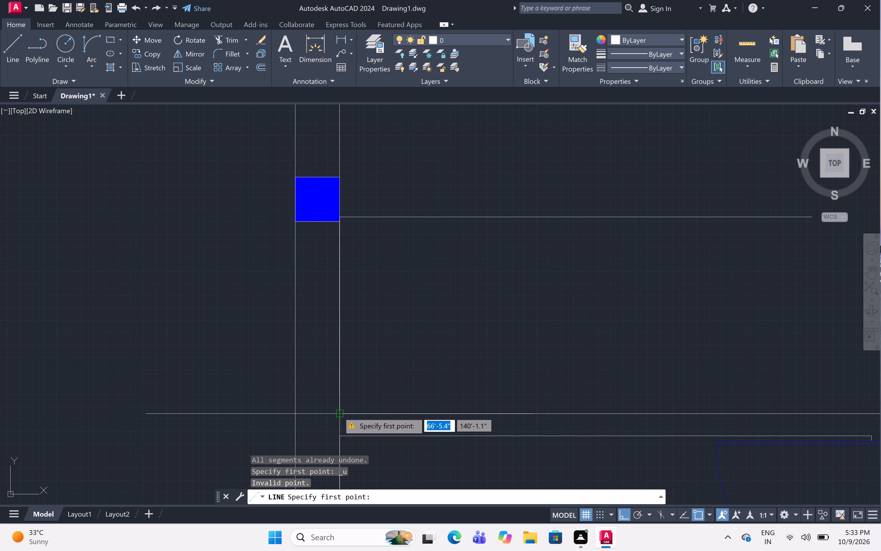
pyautogui.click(339, 412)
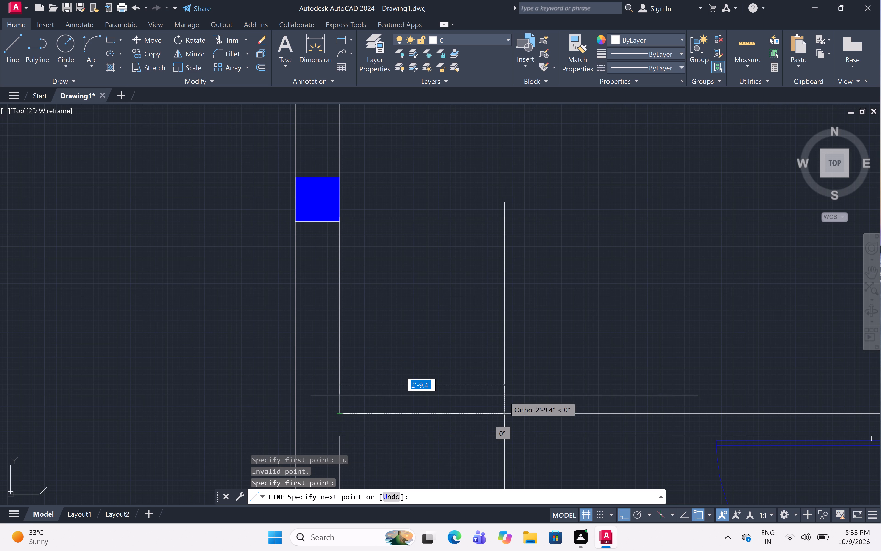
pyautogui.write("3'")
pyautogui.press('space')
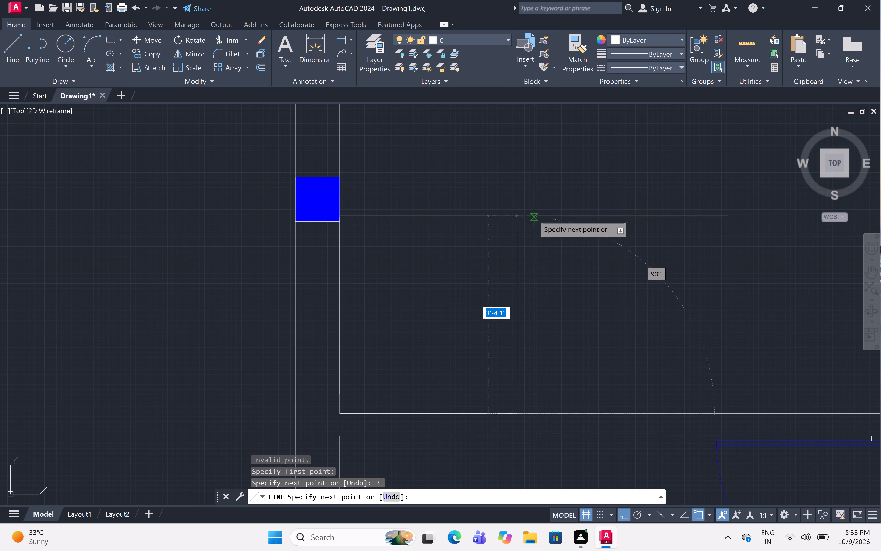
pyautogui.scroll(-2, 525, 189)
pyautogui.moveTo(526, 169); pyautogui.dragTo(472, 358, button='middle')
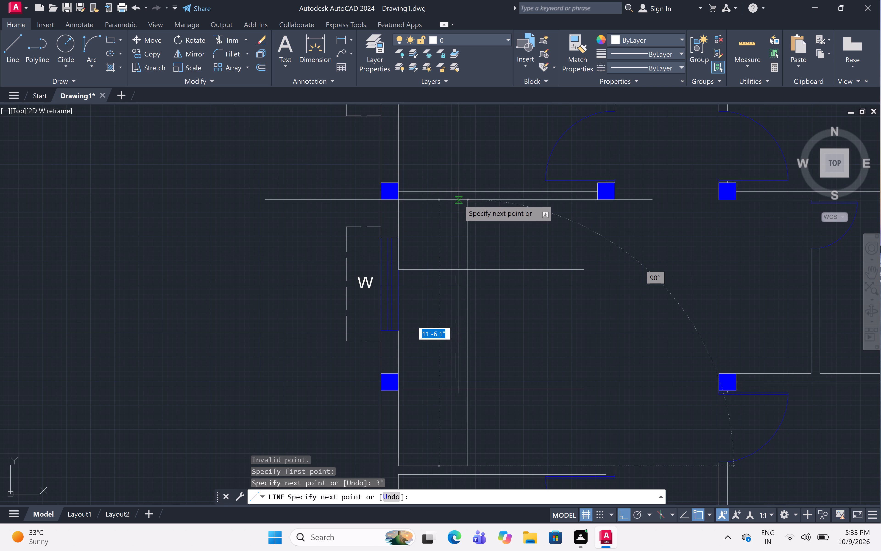
pyautogui.scroll(1, 466, 203)
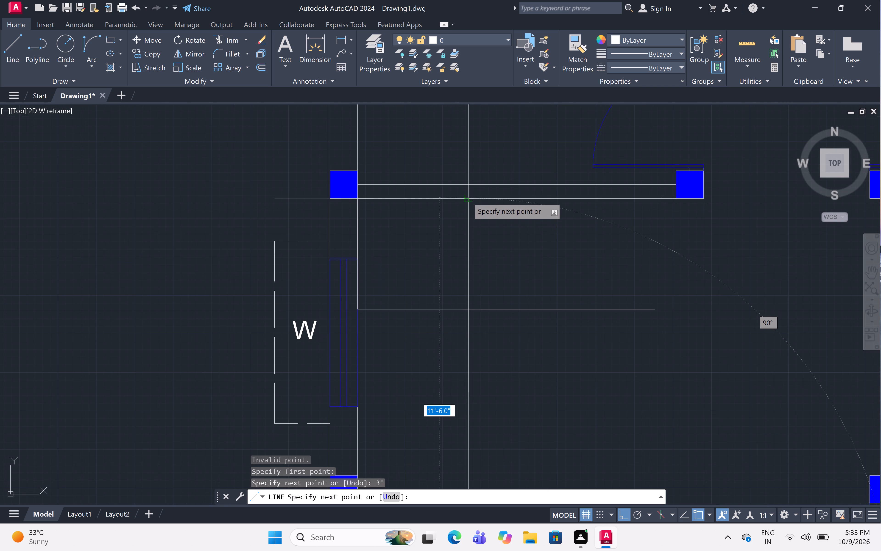
pyautogui.click(469, 196)
pyautogui.press('Escape')
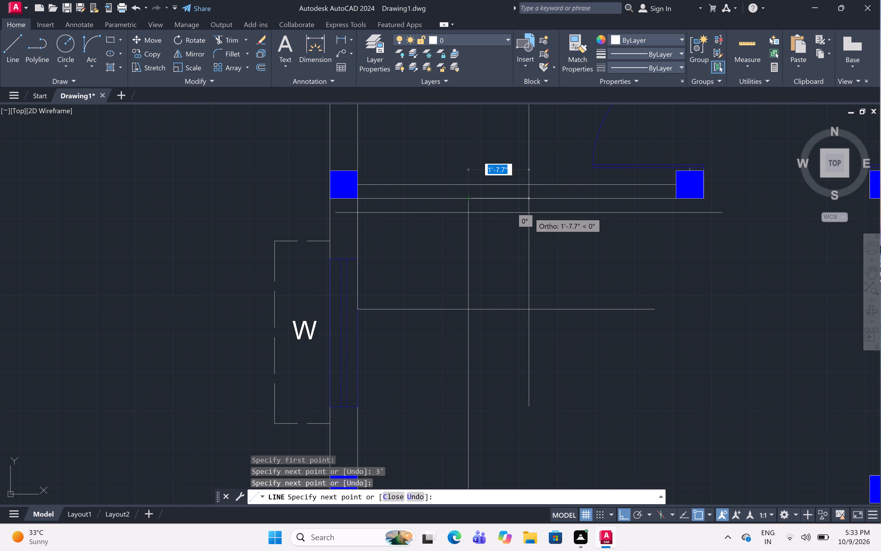
# Offset the horizontal line 3' below the northwest bedroom's south wall by 10" southward five times in succession to form treads.
pyautogui.write('OFF 10"')
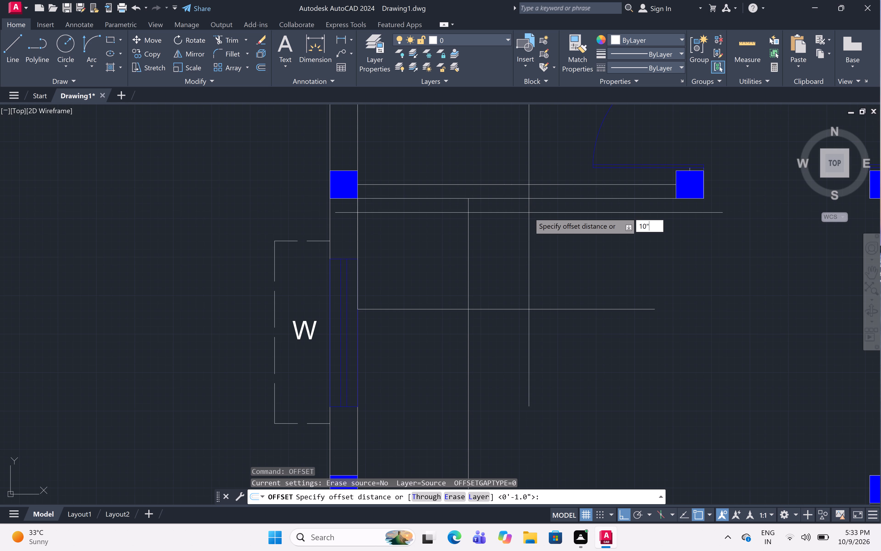
pyautogui.press('space')
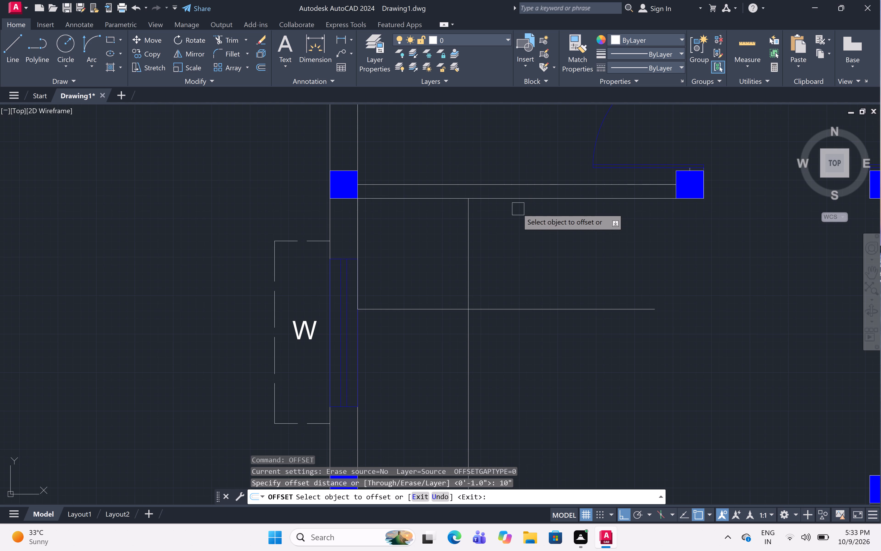
pyautogui.scroll(-1, 514, 210)
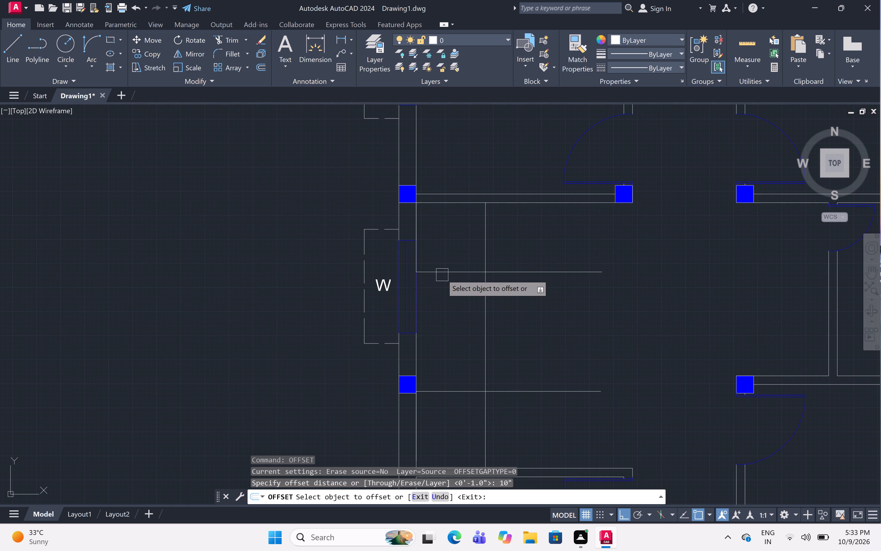
pyautogui.click(442, 275)
pyautogui.click(451, 313)
pyautogui.click(444, 290)
pyautogui.click(455, 346)
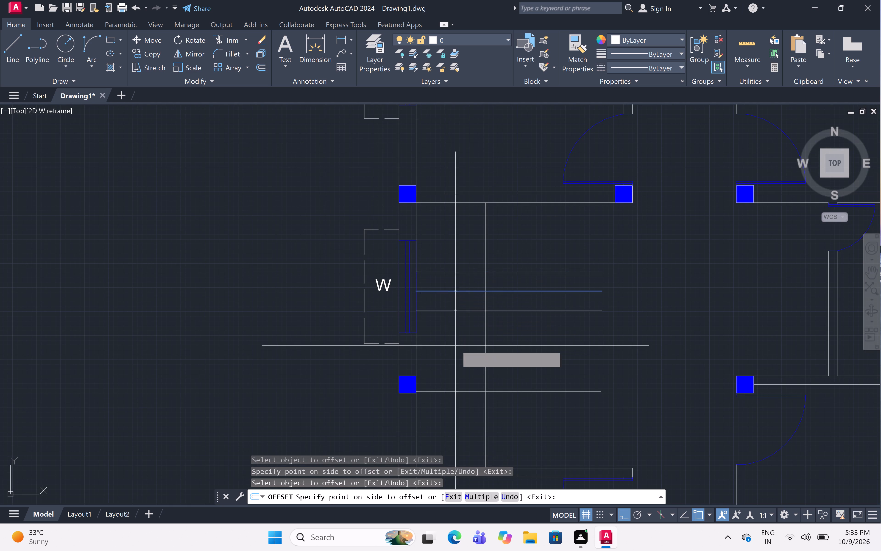
pyautogui.click(451, 305)
pyautogui.moveTo(454, 357); pyautogui.dragTo(455, 360)
pyautogui.click(448, 329)
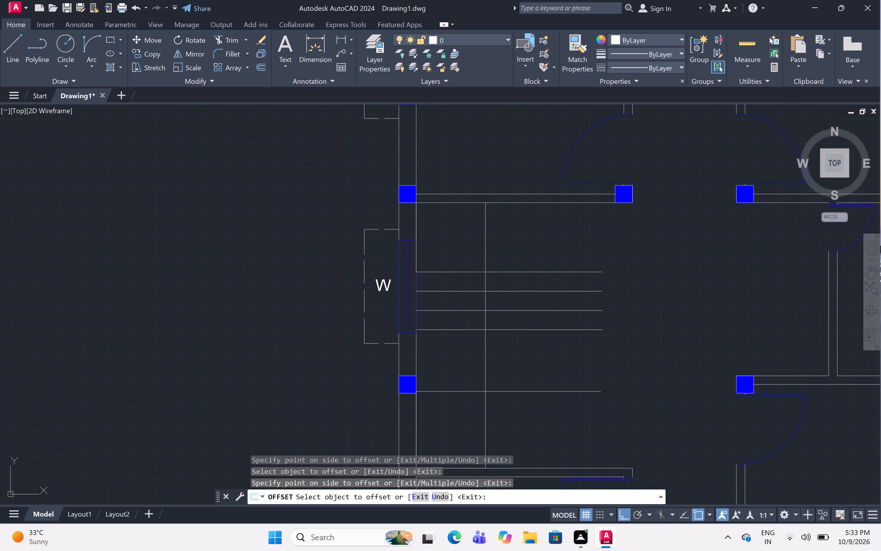
pyautogui.click(453, 380)
pyautogui.click(457, 342)
pyautogui.click(458, 354)
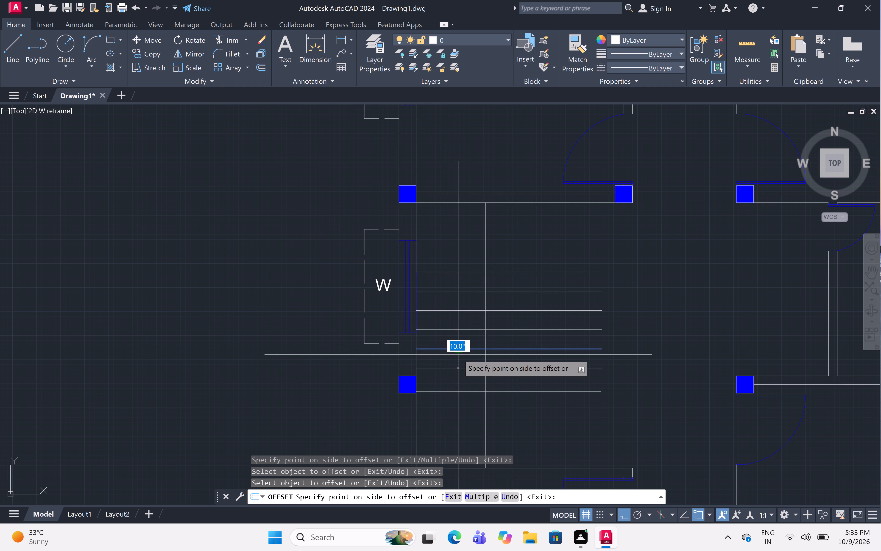
pyautogui.click(454, 387)
# Offset the vertical line 3' from the west wall by 10" eastward five times in succession.
pyautogui.moveTo(486, 411); pyautogui.dragTo(489, 413)
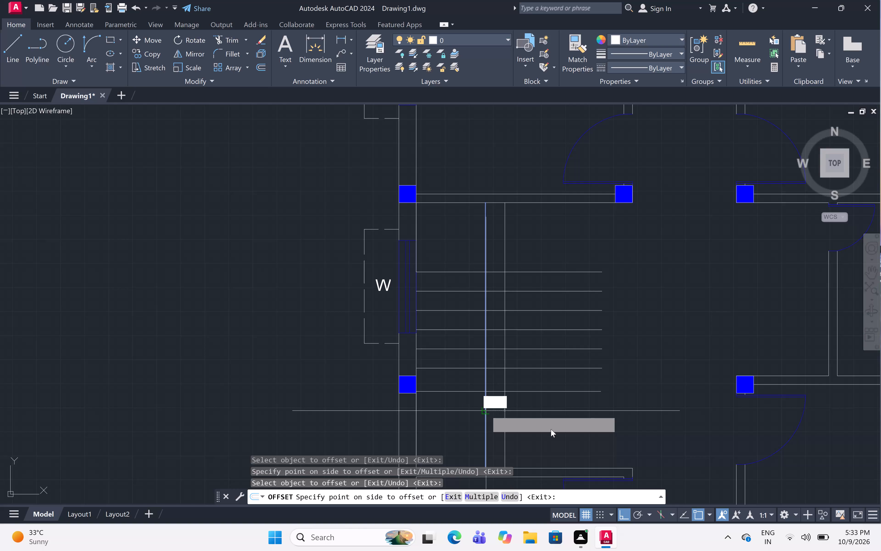
pyautogui.click(551, 429)
pyautogui.click(504, 425)
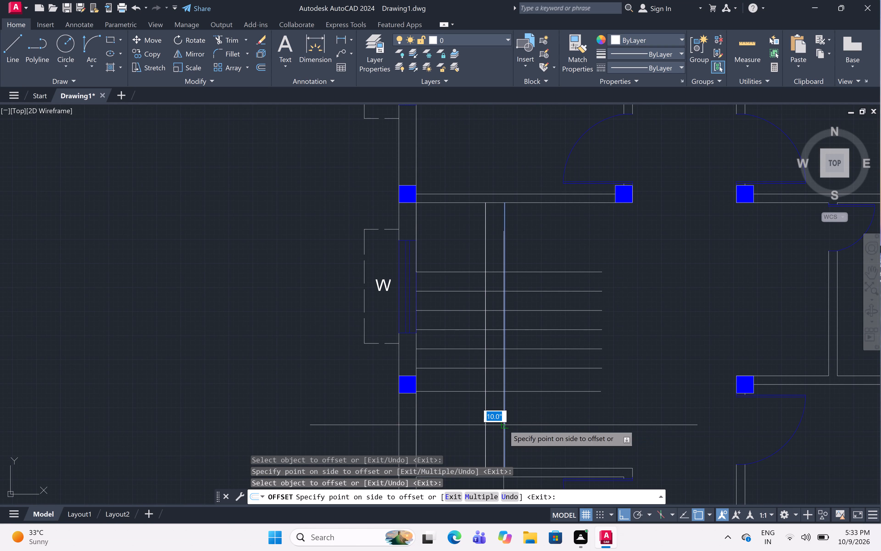
pyautogui.click(545, 441)
pyautogui.click(527, 420)
pyautogui.click(562, 424)
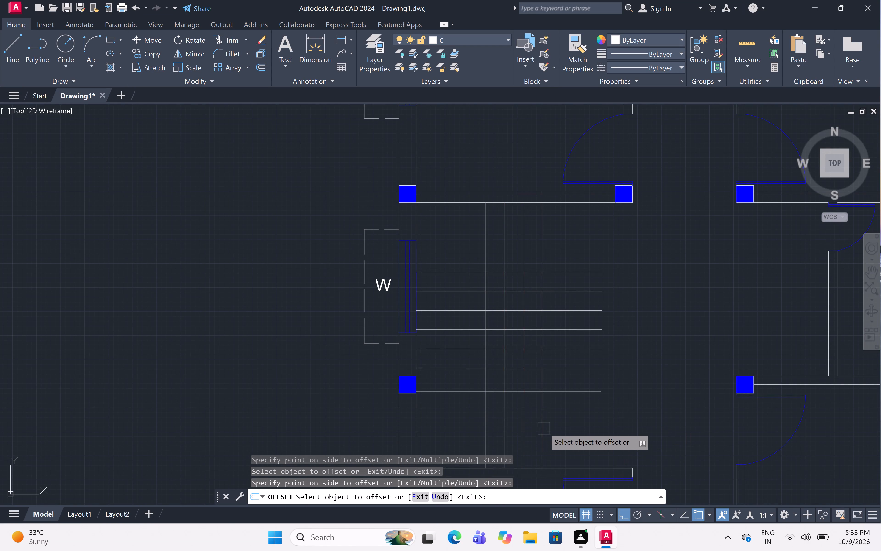
pyautogui.click(543, 426)
pyautogui.click(572, 426)
pyautogui.click(559, 425)
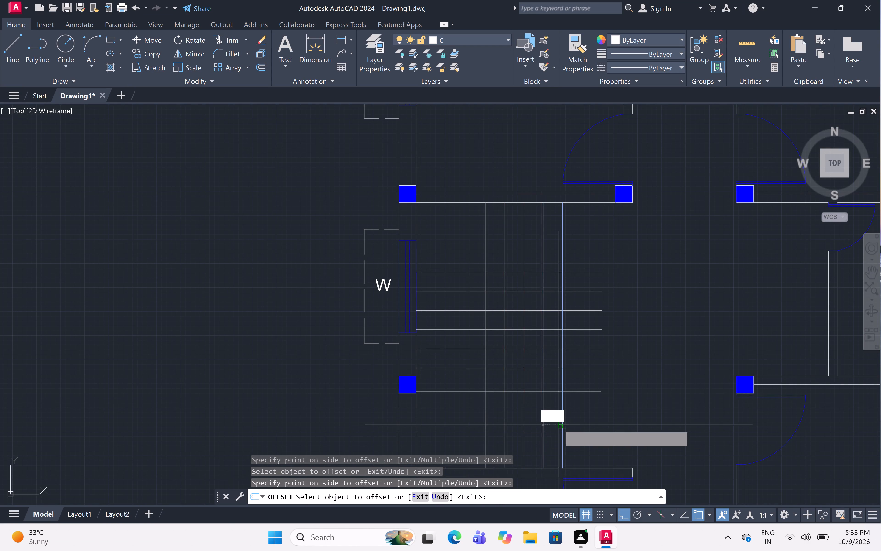
pyautogui.click(622, 437)
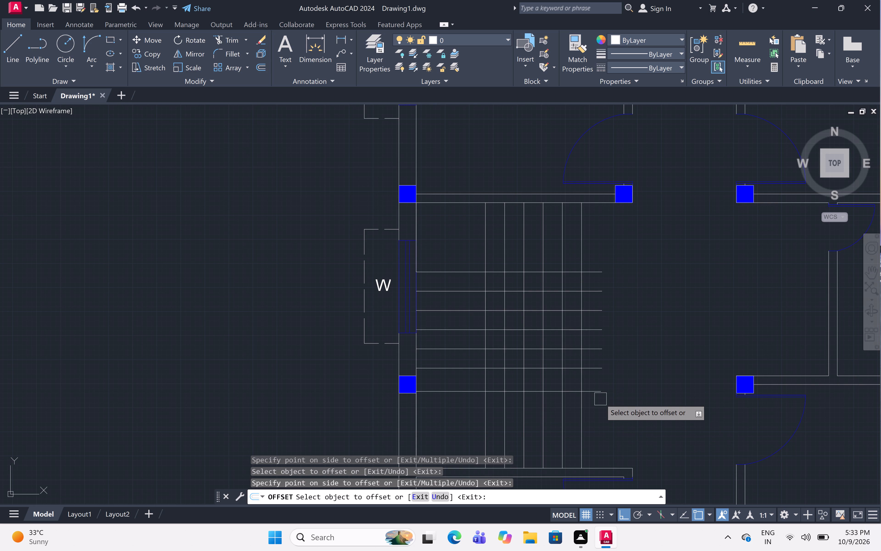
pyautogui.press('Escape')
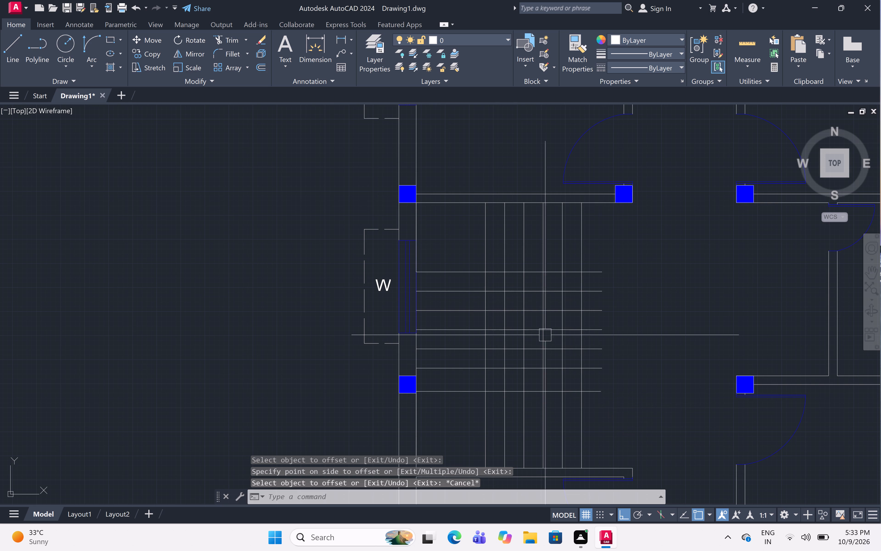
# Trim the five offset vertical lines out of the first strip below the north flight and the last strip above the south flight.
pyautogui.press('t')
pyautogui.press('r')
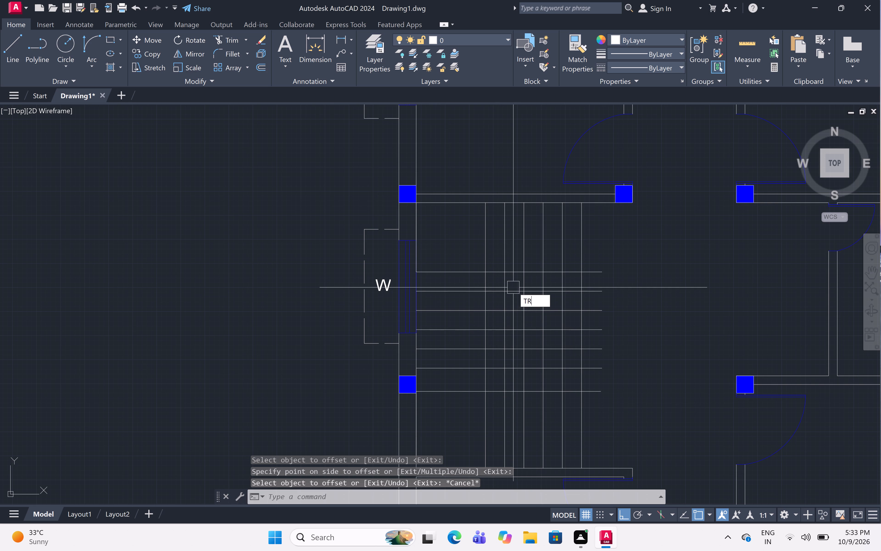
pyautogui.press('space')
pyautogui.click(496, 291)
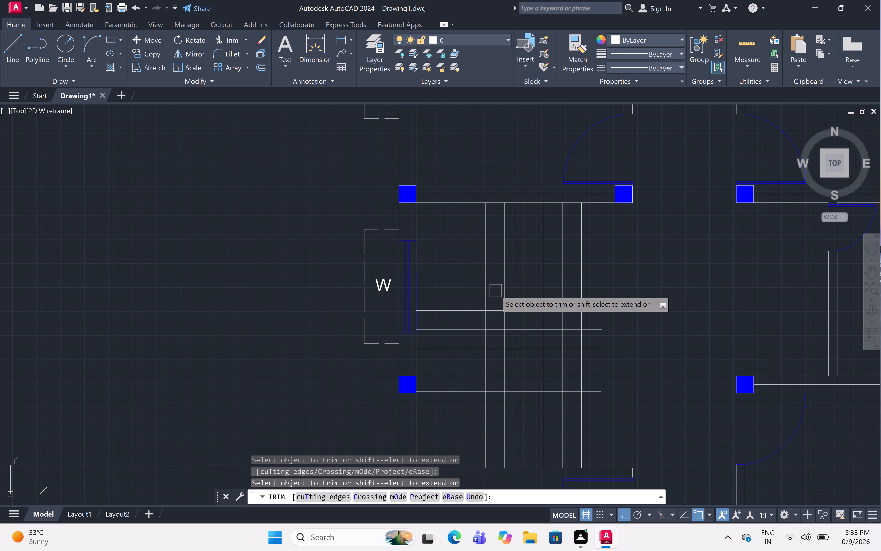
pyautogui.click(506, 283)
pyautogui.click(518, 283)
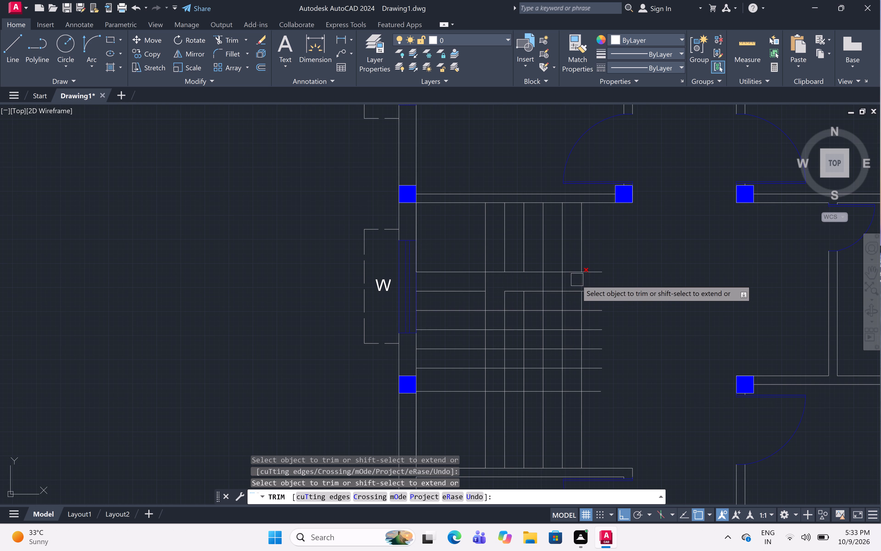
pyautogui.click(543, 281)
pyautogui.click(559, 287)
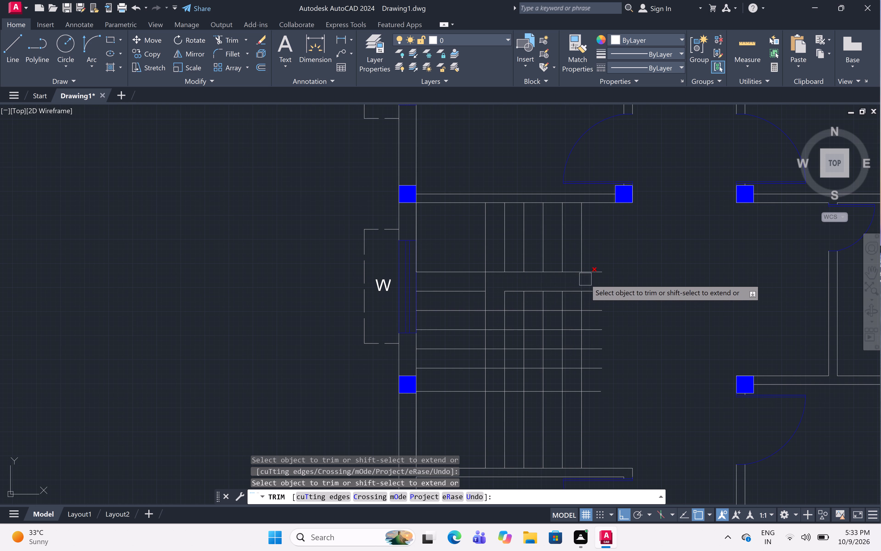
pyautogui.click(583, 284)
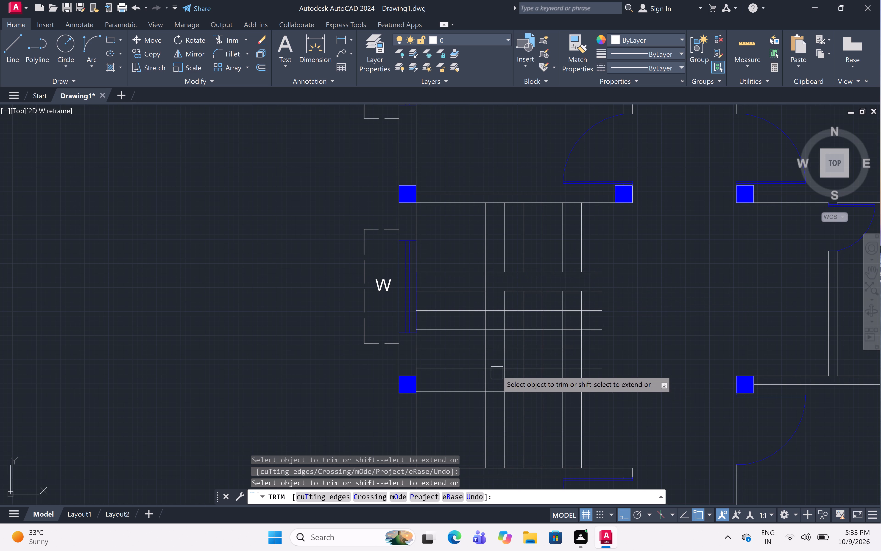
pyautogui.click(506, 379)
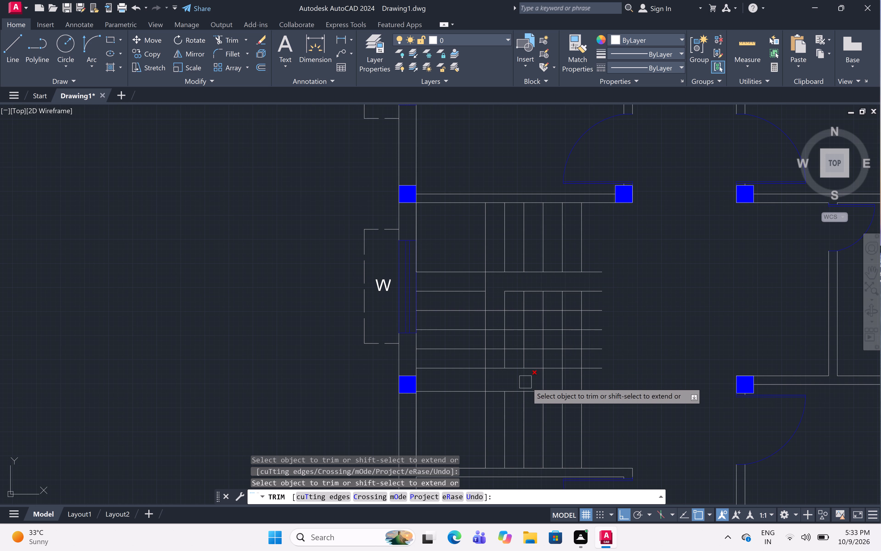
pyautogui.click(529, 384)
pyautogui.click(548, 385)
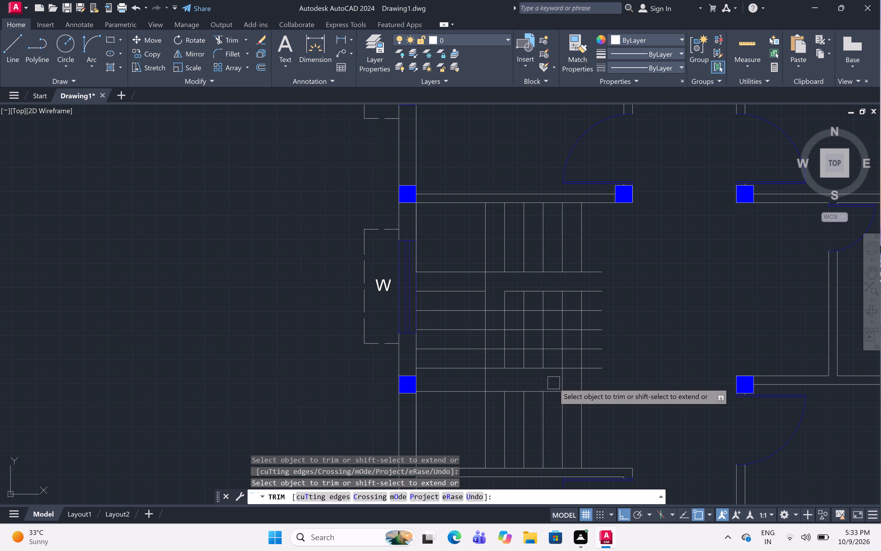
pyautogui.click(558, 382)
pyautogui.click(579, 378)
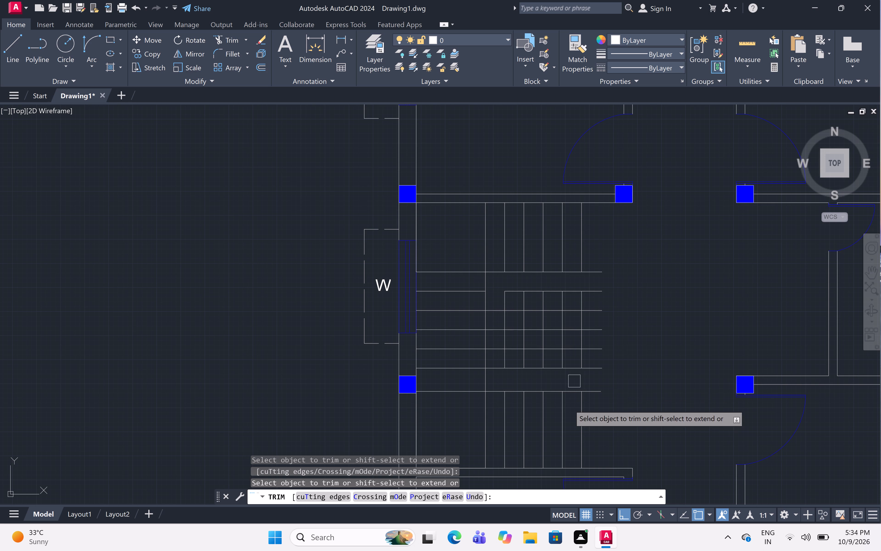
# Trim the remaining four offset horizontal lines between the stair's vertical edge line and the first vertical offset to its east.
pyautogui.click(496, 311)
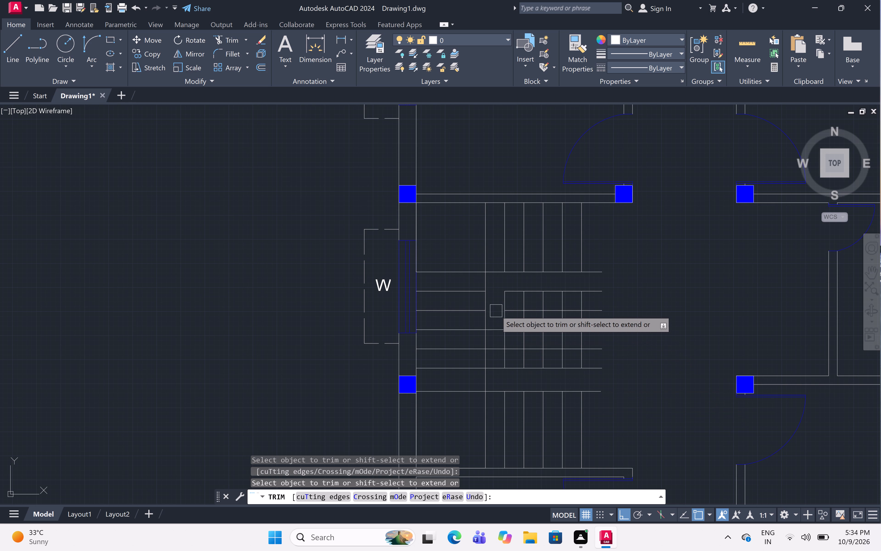
pyautogui.click(496, 330)
pyautogui.click(495, 340)
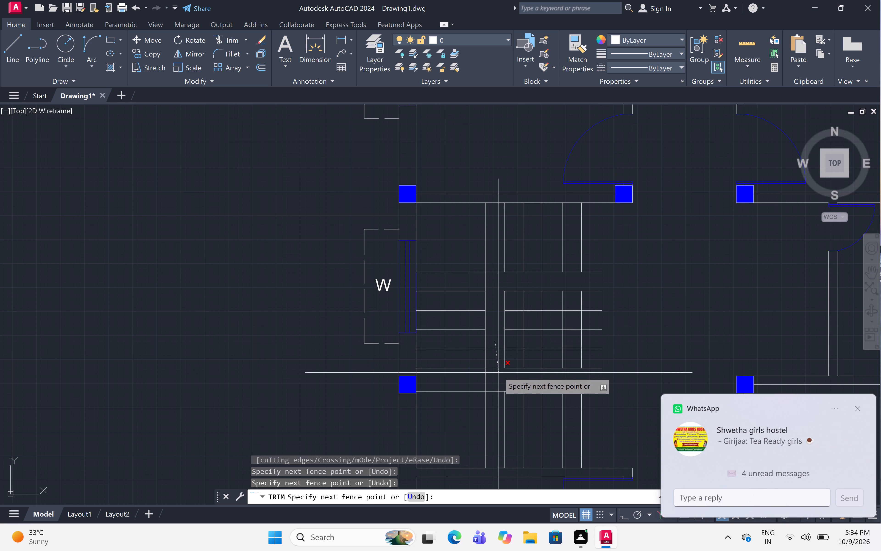
pyautogui.click(499, 373)
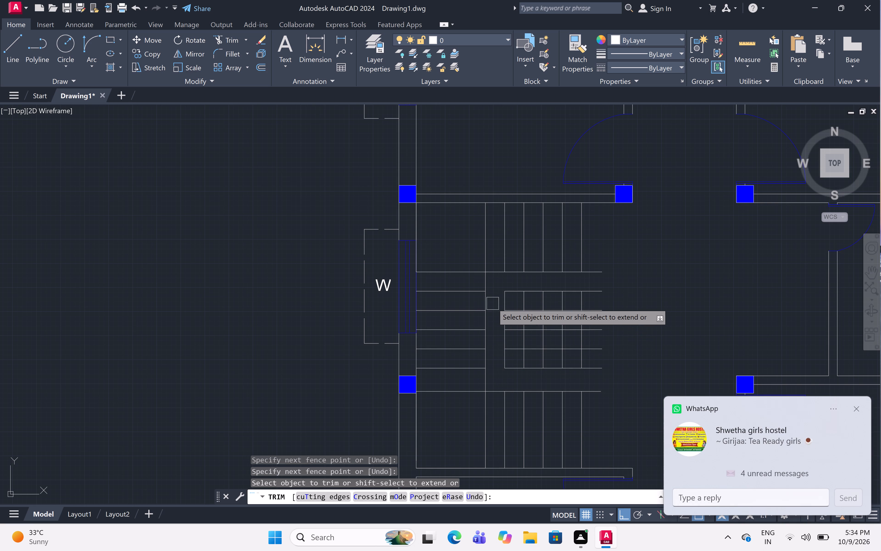
# Fence-trim the vertical segments out of the four remaining strips of the line grid between the two flights.
pyautogui.click(493, 304)
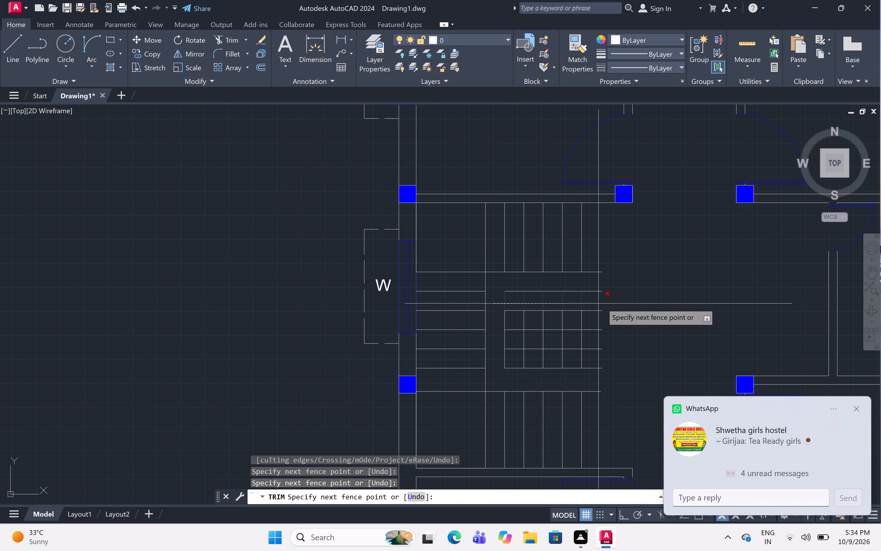
pyautogui.click(610, 307)
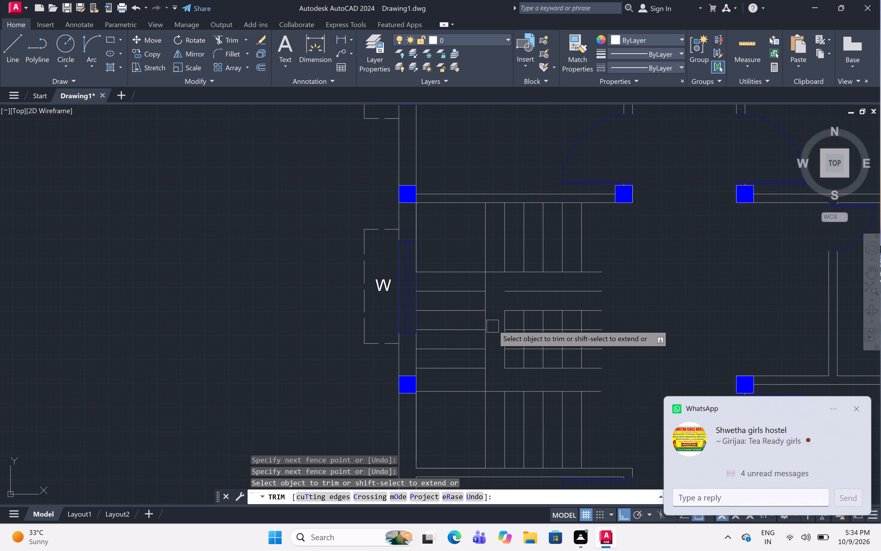
pyautogui.click(496, 319)
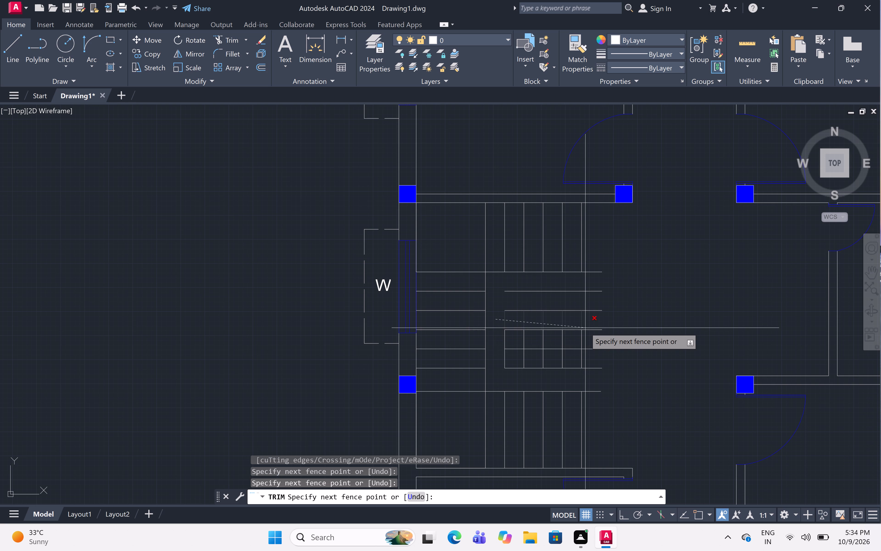
pyautogui.click(598, 320)
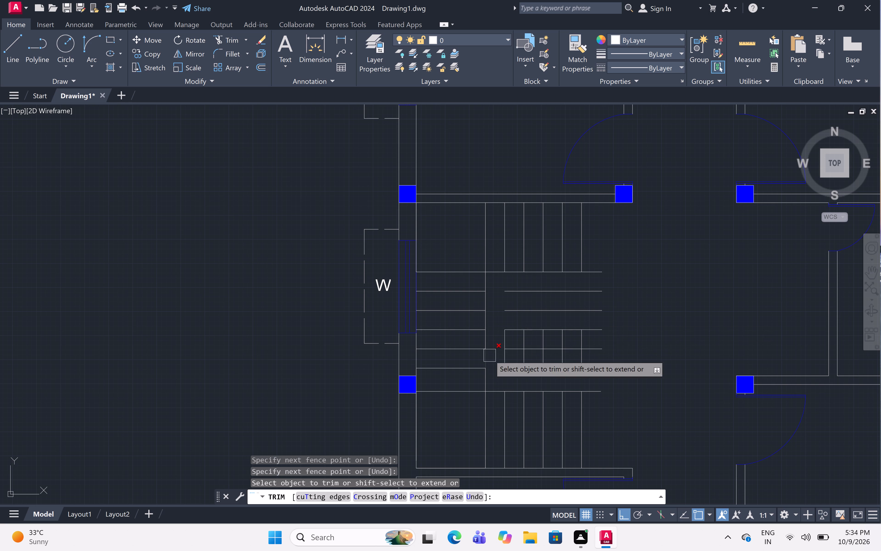
pyautogui.click(492, 340)
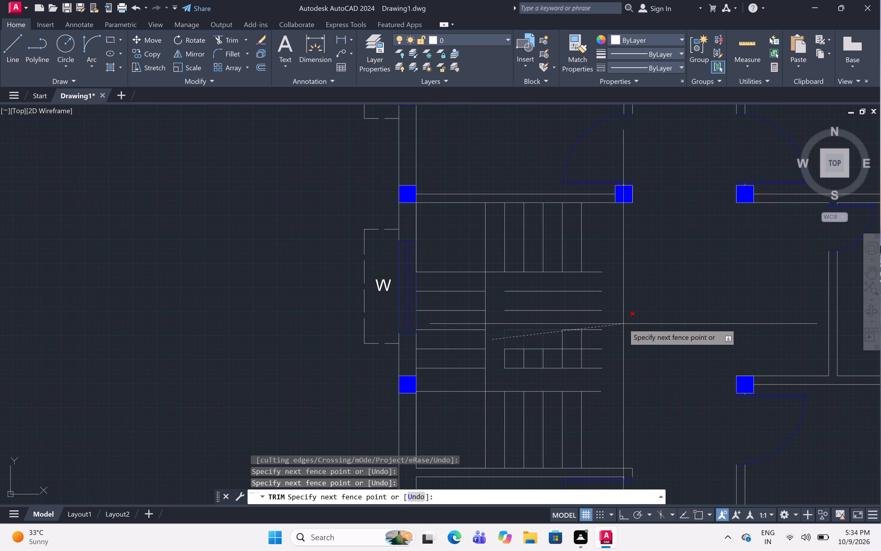
pyautogui.click(629, 339)
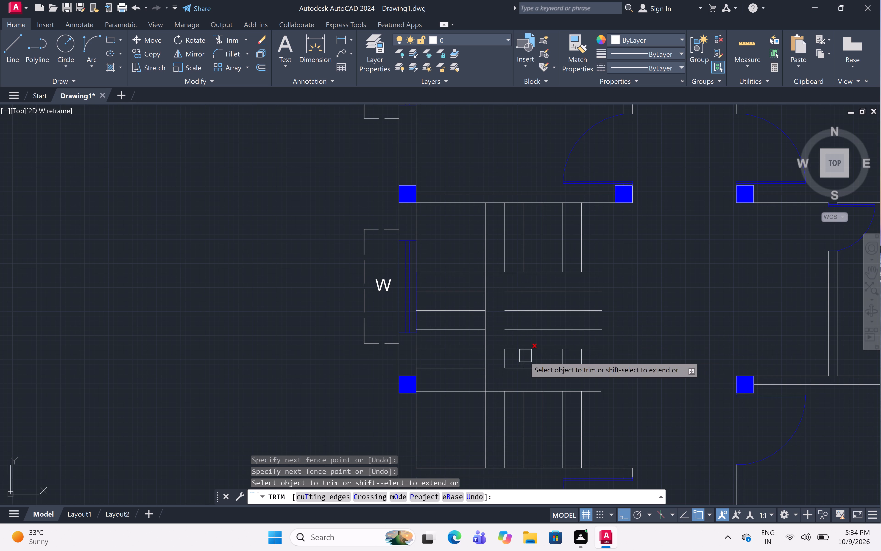
pyautogui.click(496, 357)
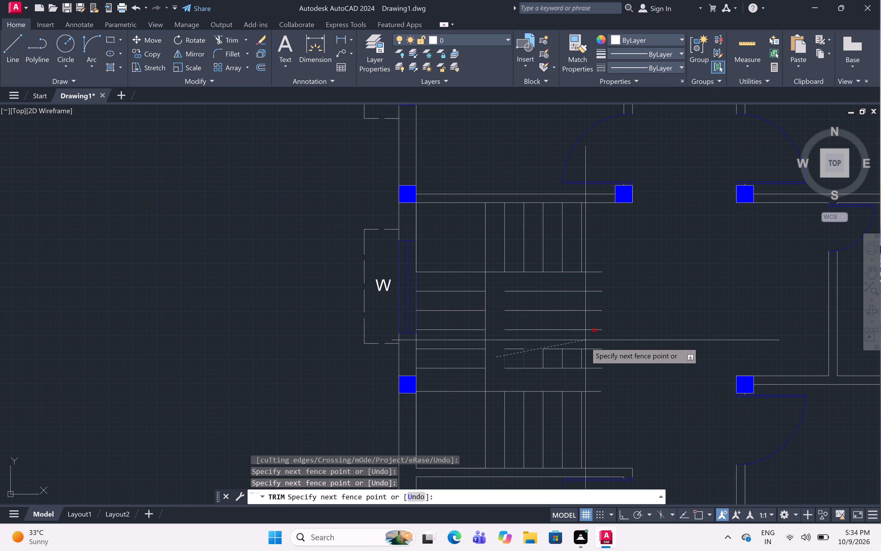
pyautogui.click(591, 360)
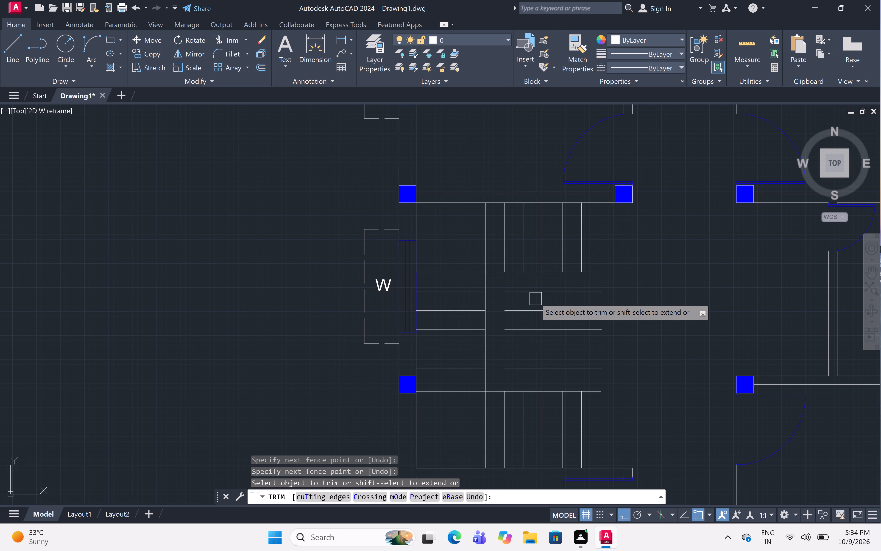
# Remove the five leftover horizontal segments in the open space east of the middle flight.
pyautogui.click(535, 295)
pyautogui.click(534, 313)
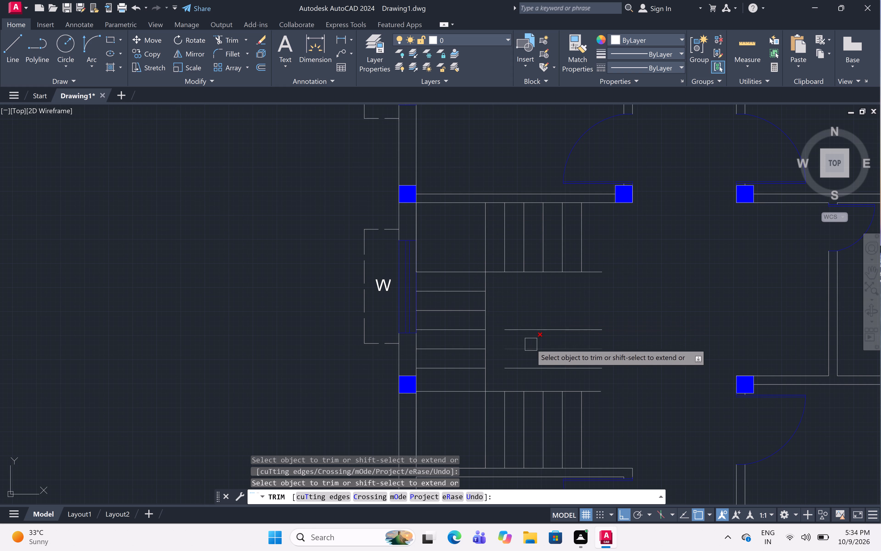
pyautogui.click(537, 328)
pyautogui.click(538, 346)
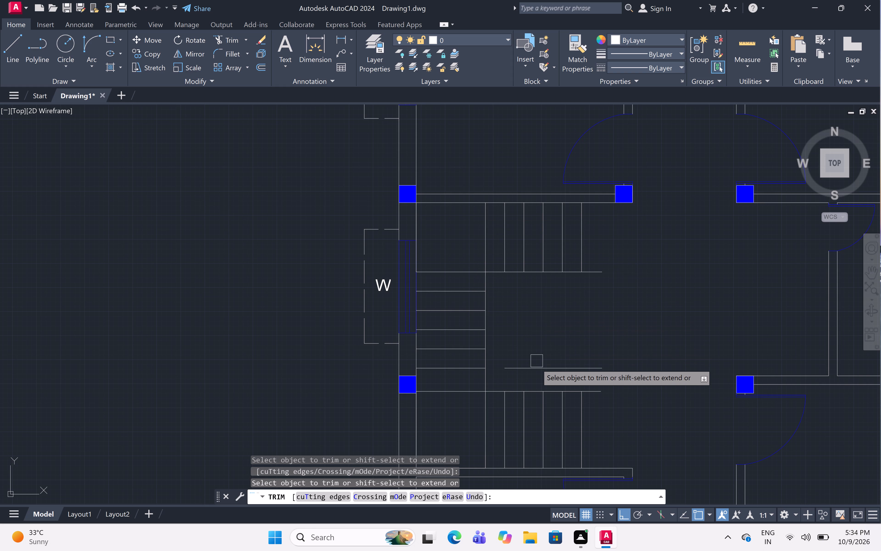
pyautogui.click(537, 366)
# Trim the projecting east ends of the north and south flights' long horizontal edges back to their easternmost tread lines.
pyautogui.click(602, 275)
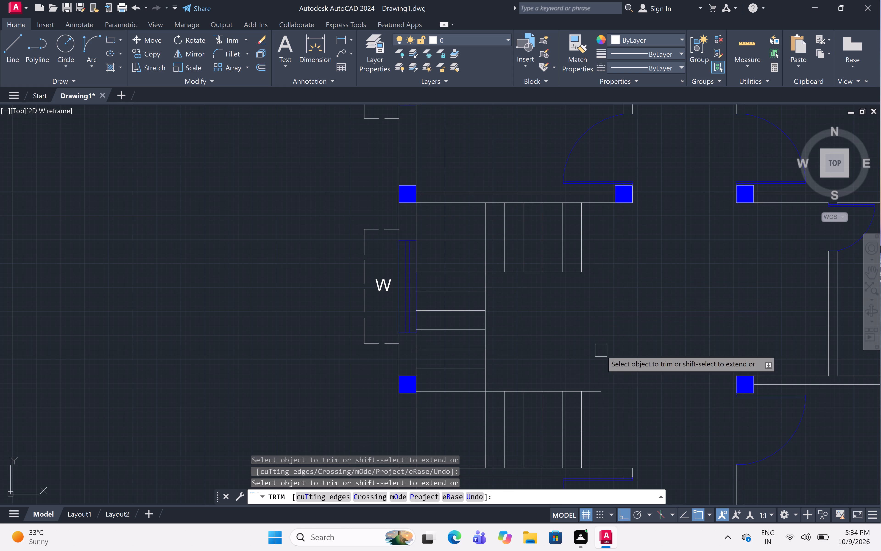
pyautogui.click(599, 392)
pyautogui.scroll(-3, 611, 320)
pyautogui.moveTo(611, 320); pyautogui.dragTo(459, 282, button='middle')
pyautogui.scroll(2, 459, 282)
pyautogui.moveTo(459, 282); pyautogui.dragTo(500, 294, button='middle')
pyautogui.scroll(1, 496, 301)
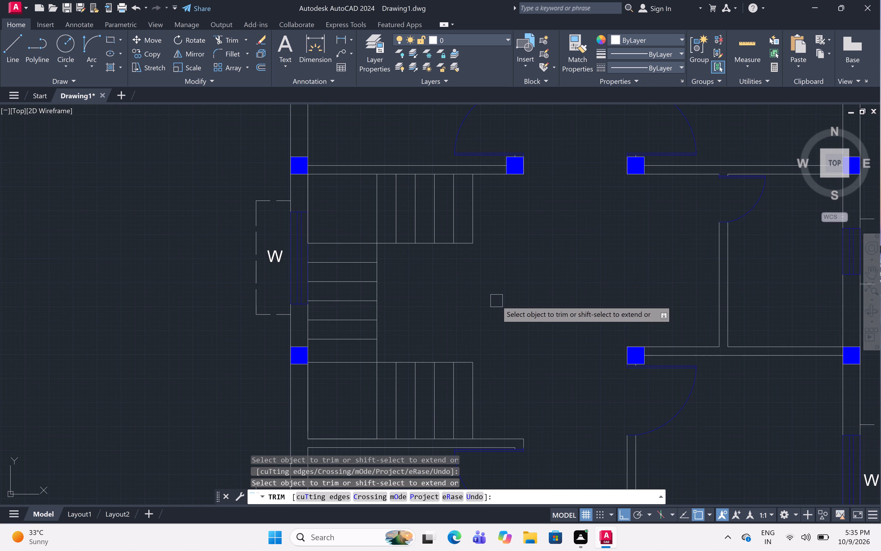
# Trim away the part of the middle flight's long east edge line that crosses the north flight.
pyautogui.moveTo(496, 301); pyautogui.dragTo(522, 277, button='middle')
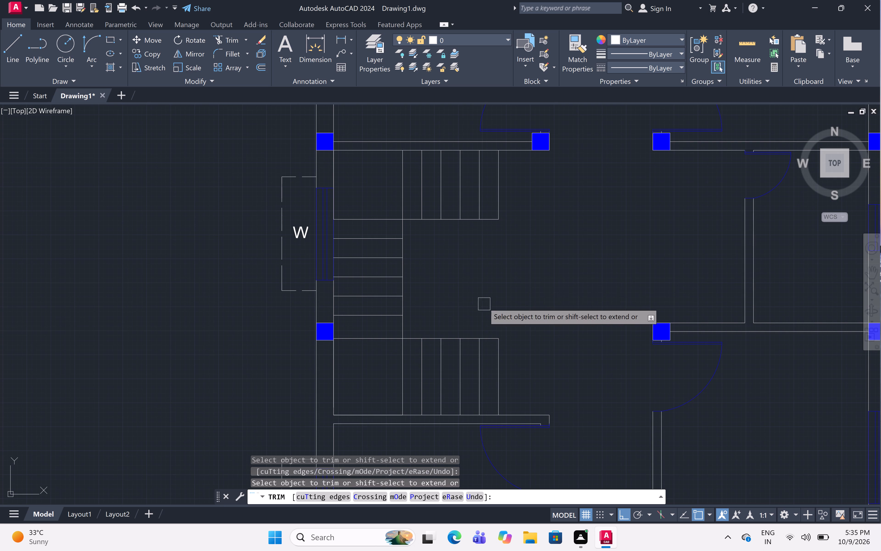
pyautogui.scroll(-3, 468, 285)
pyautogui.scroll(2, 468, 285)
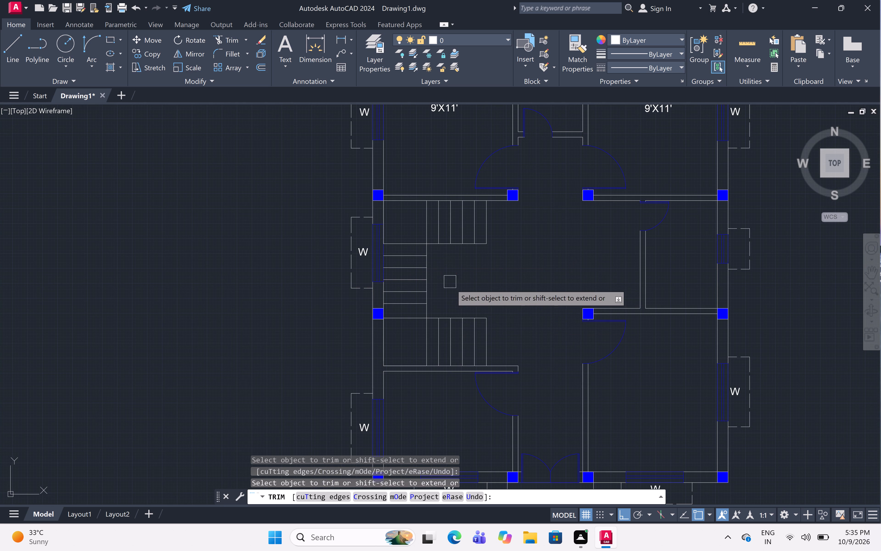
pyautogui.press('Escape')
pyautogui.scroll(2, 420, 202)
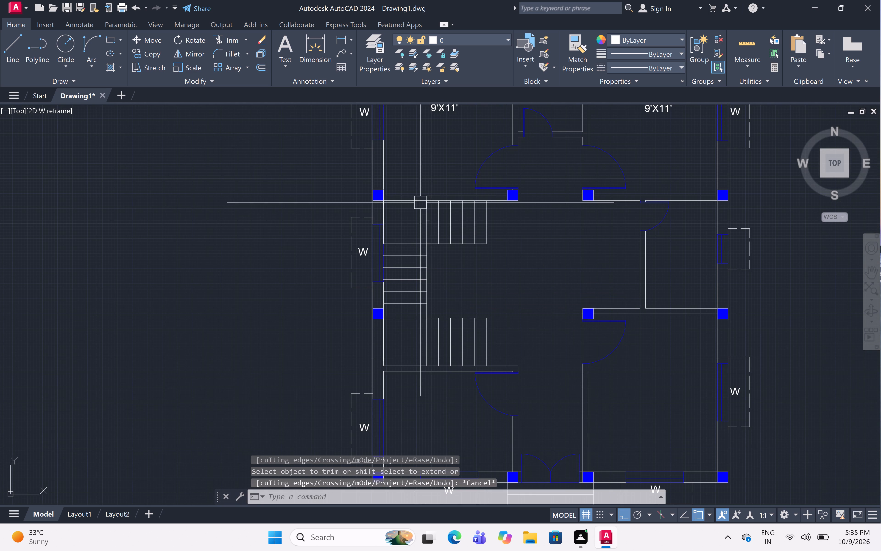
pyautogui.click(437, 230)
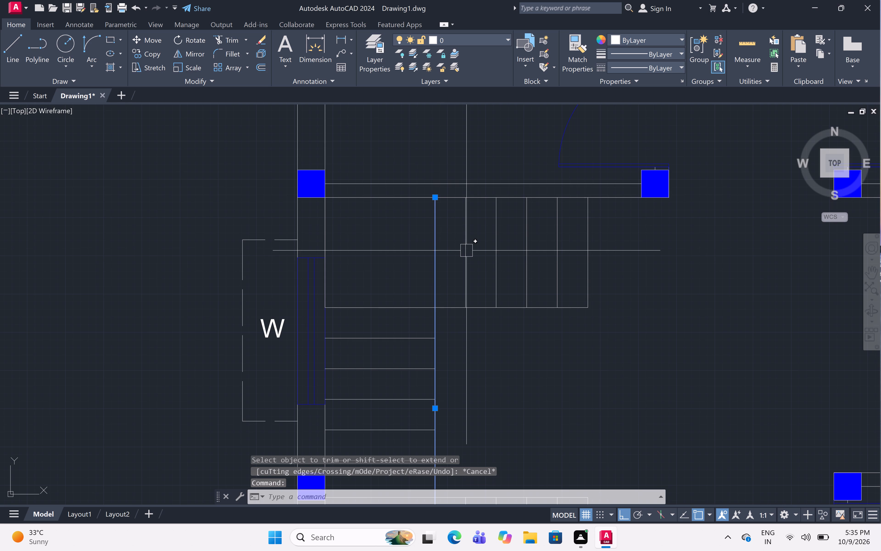
pyautogui.press('Escape')
pyautogui.write('TR')
pyautogui.press('space')
pyautogui.click(432, 261)
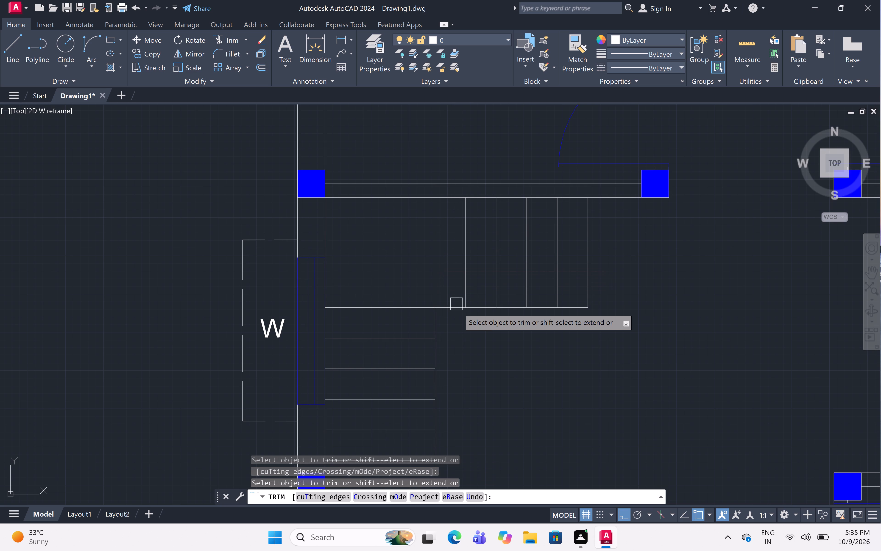
pyautogui.press('Escape')
# Draw a separate 3' vertical line from the trimmed edge line's north end up to the wall as the north flight's first tread.
pyautogui.write('L')
pyautogui.press('space')
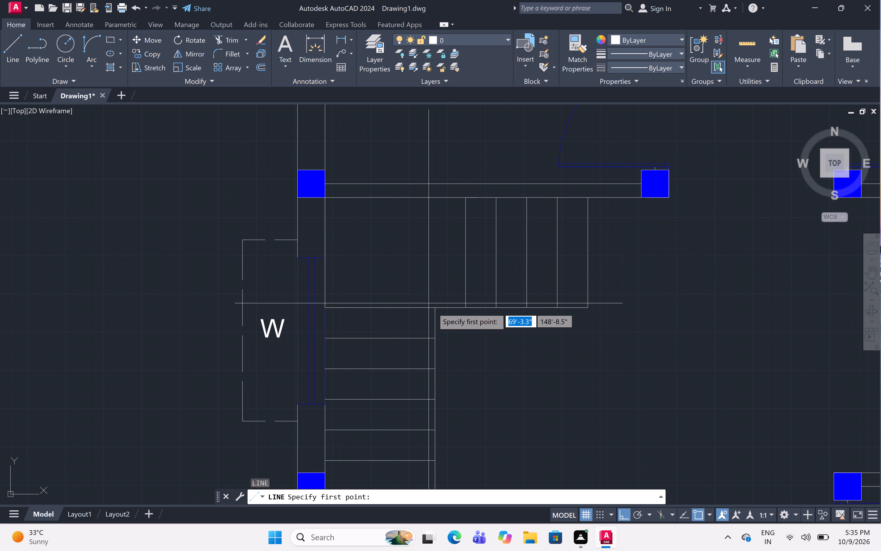
pyautogui.click(438, 310)
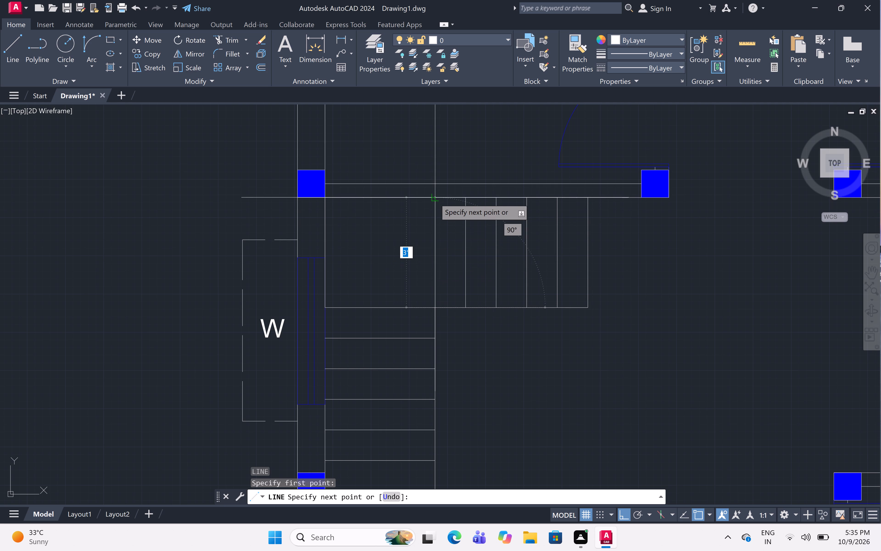
pyautogui.click(435, 200)
pyautogui.press('Escape')
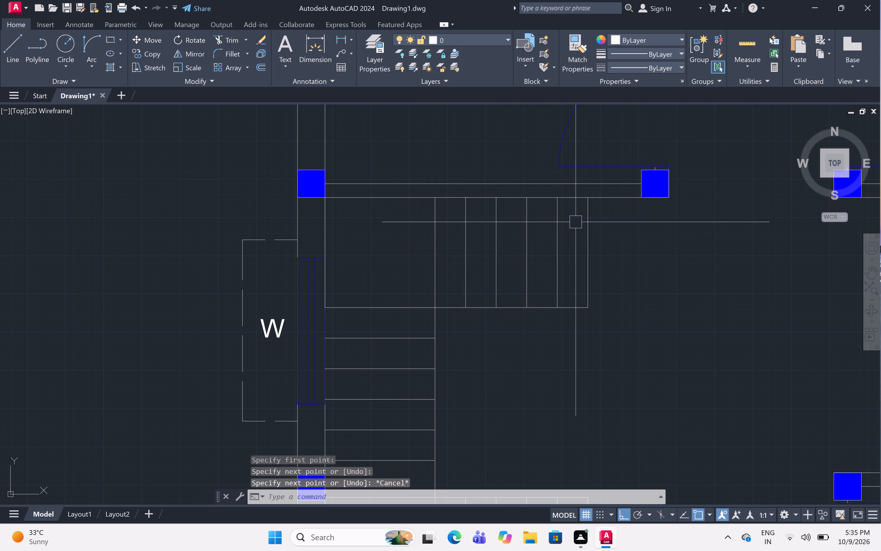
# Move the north flight's six vertical tread lines to Layer2.
pyautogui.click(597, 214)
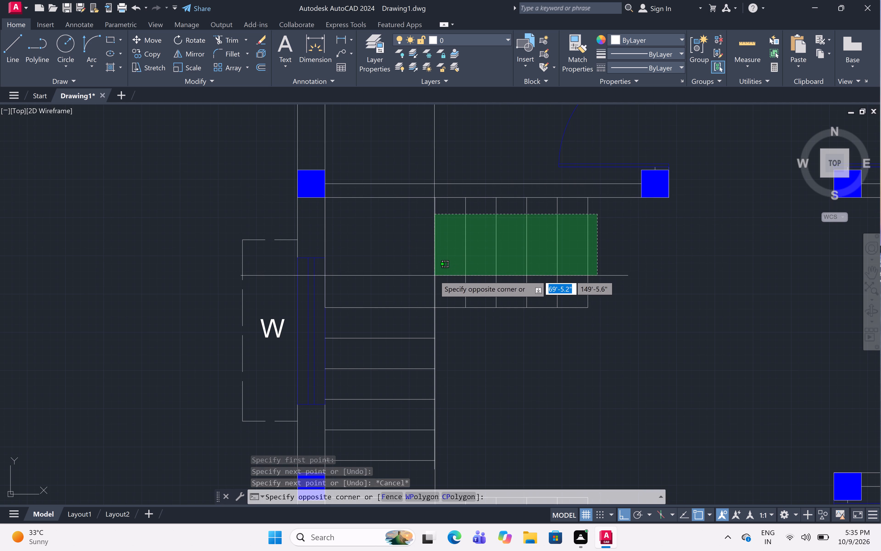
pyautogui.click(427, 275)
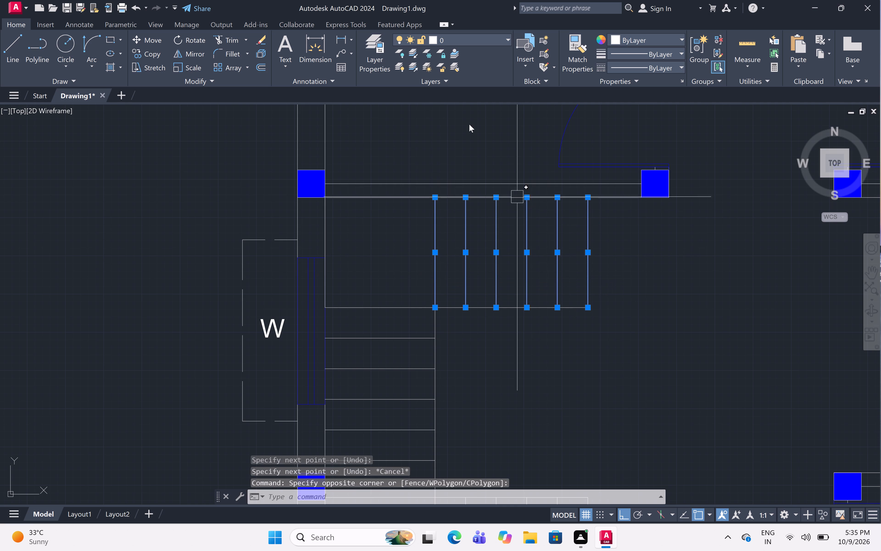
pyautogui.click(479, 39)
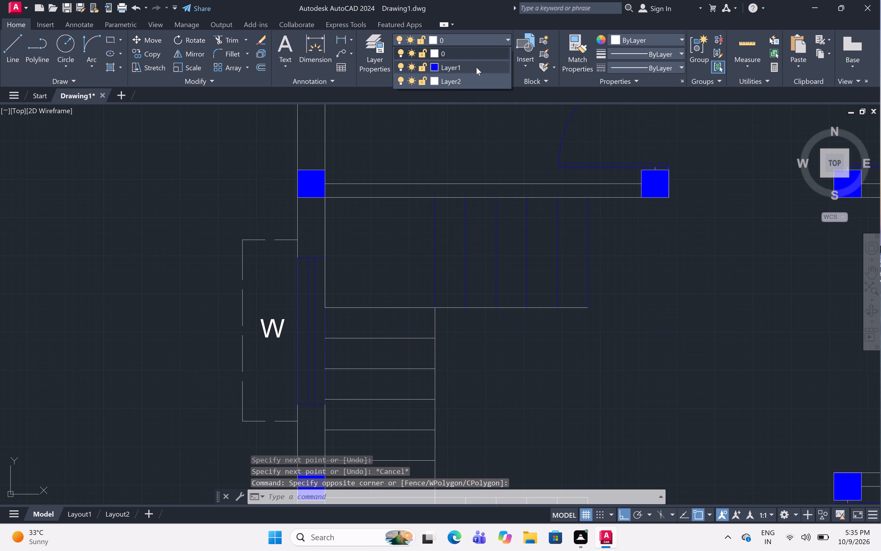
pyautogui.click(477, 81)
pyautogui.press('Escape')
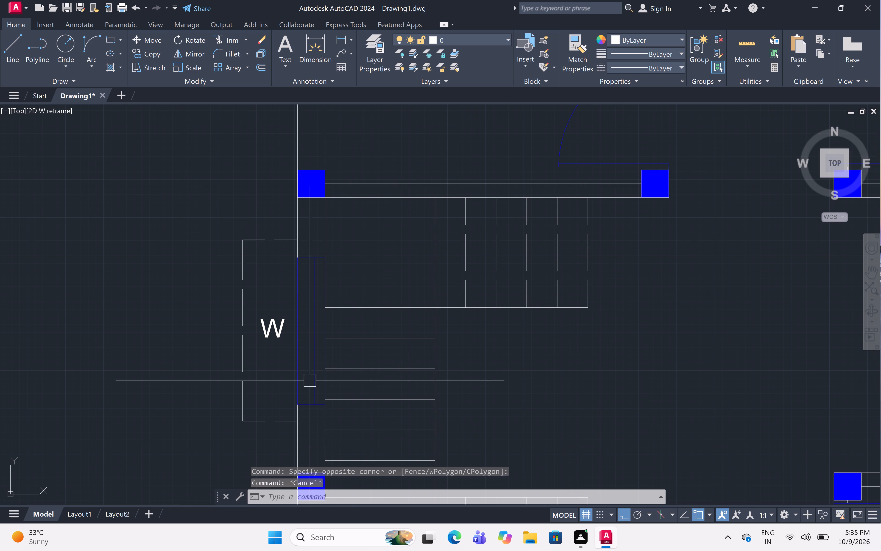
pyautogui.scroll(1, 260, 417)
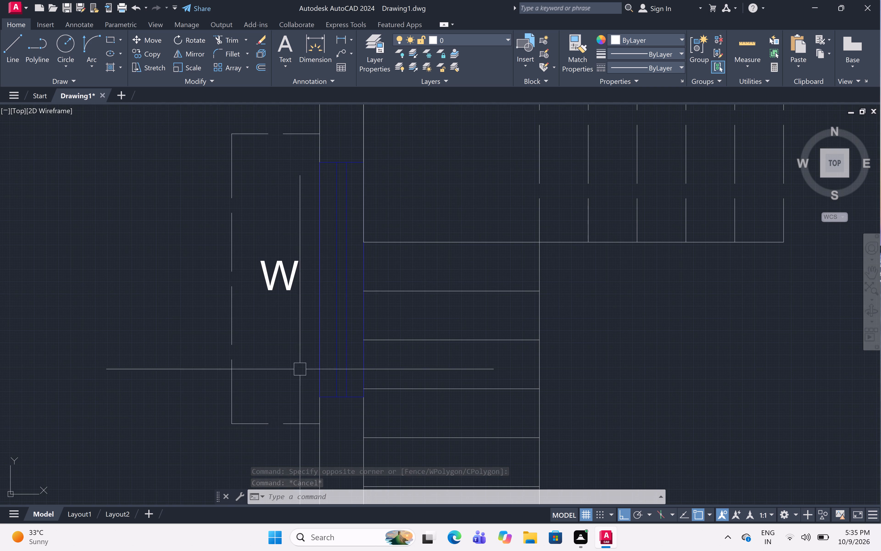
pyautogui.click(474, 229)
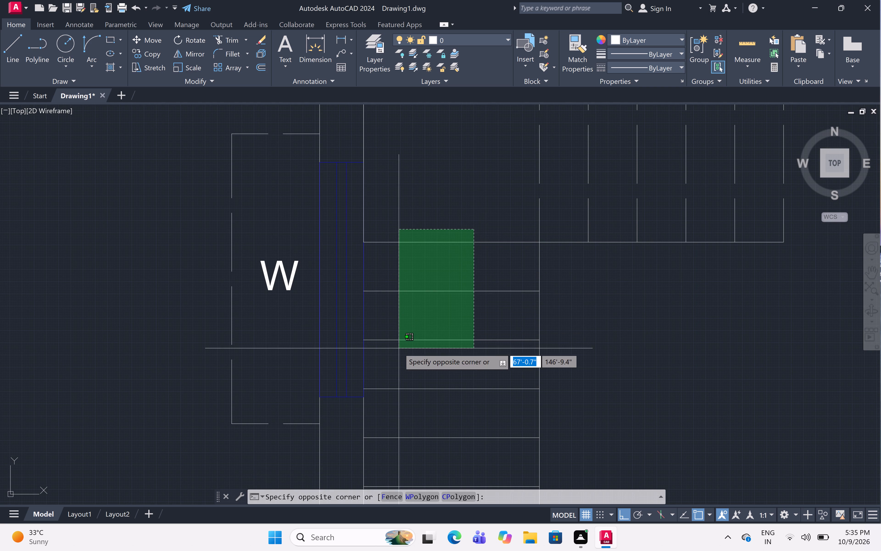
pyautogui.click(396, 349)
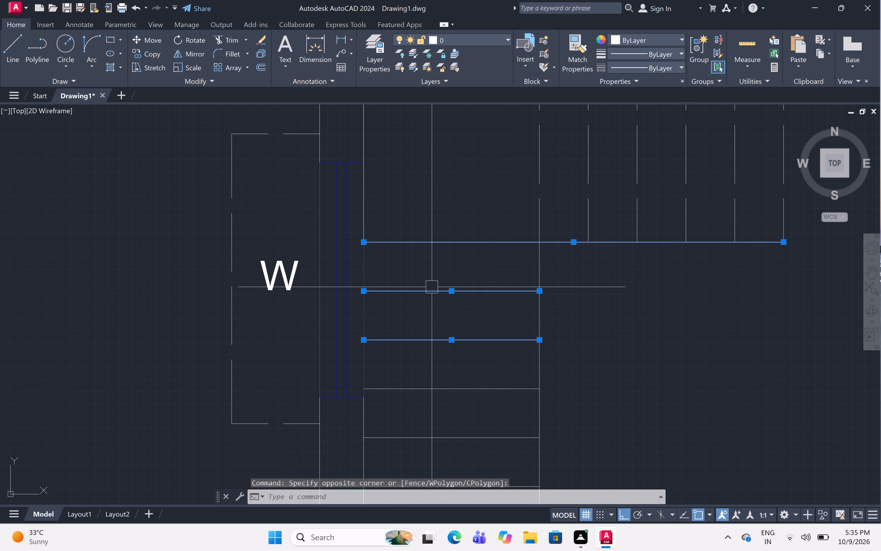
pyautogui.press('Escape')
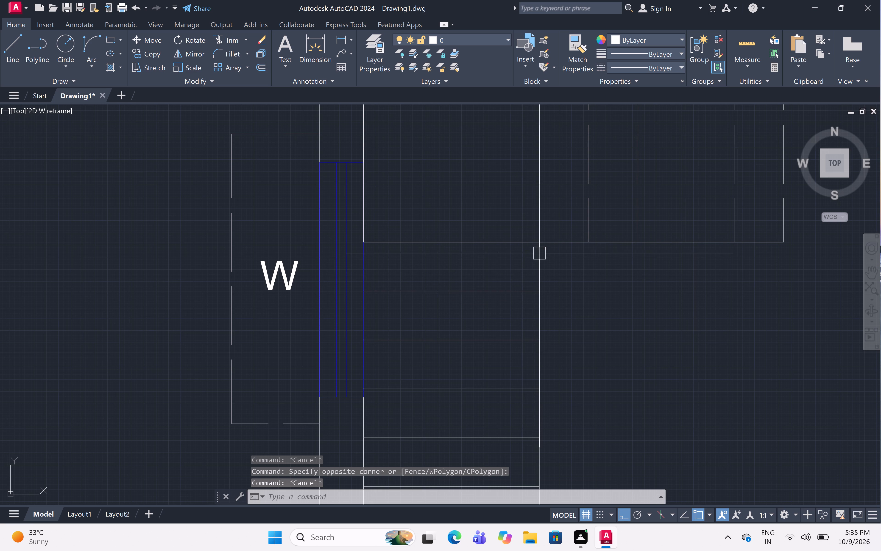
# Trim the north flight's long south edge line between the west wall and the middle flight's east edge.
pyautogui.write('TR')
pyautogui.press('space')
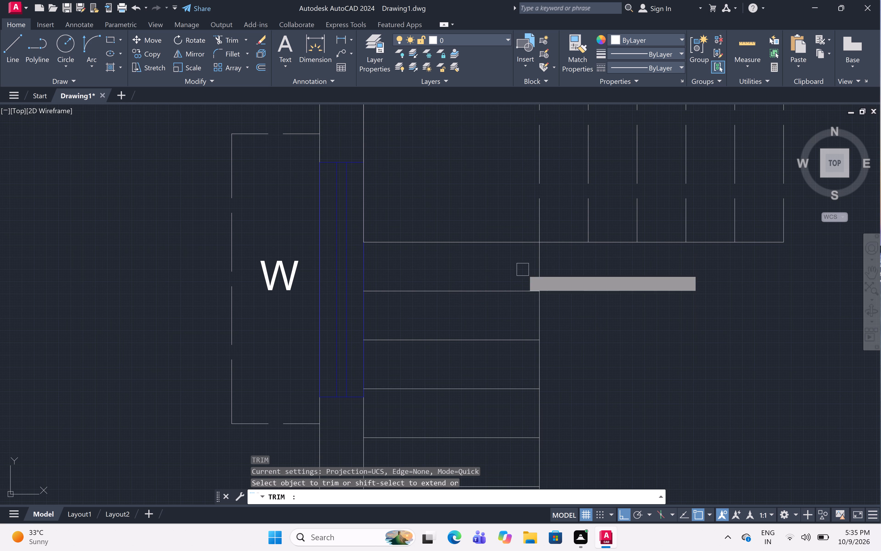
pyautogui.click(507, 242)
pyautogui.press('Escape')
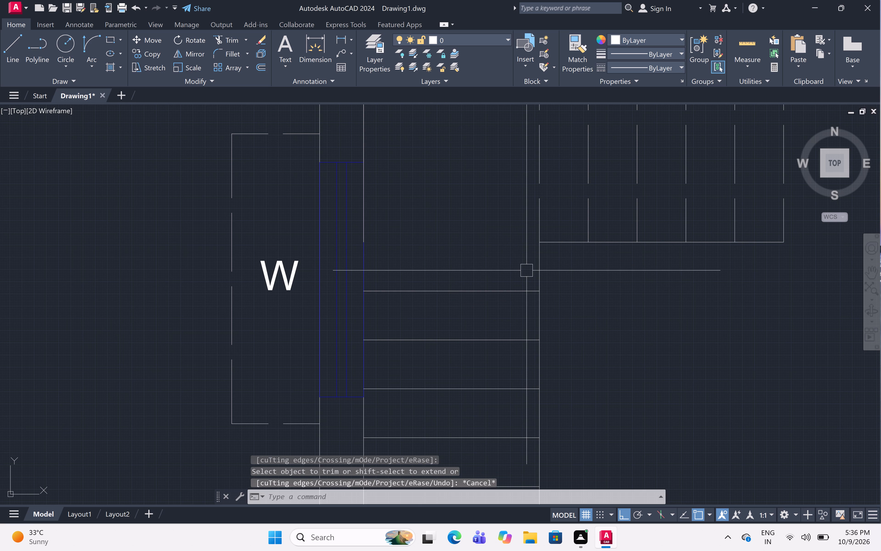
# Draw a separate horizontal line across the trimmed gap, from the middle flight's northeast corner to the west wall.
pyautogui.write('L')
pyautogui.press('space')
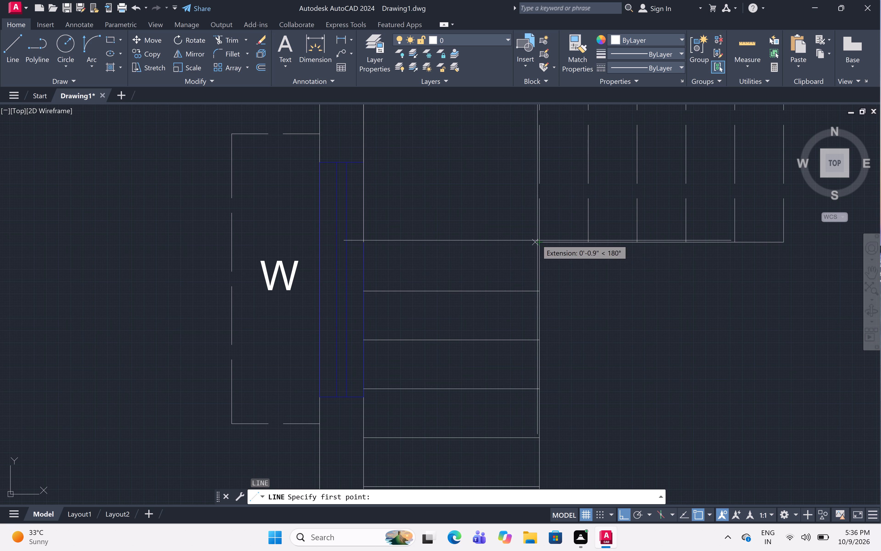
pyautogui.click(543, 243)
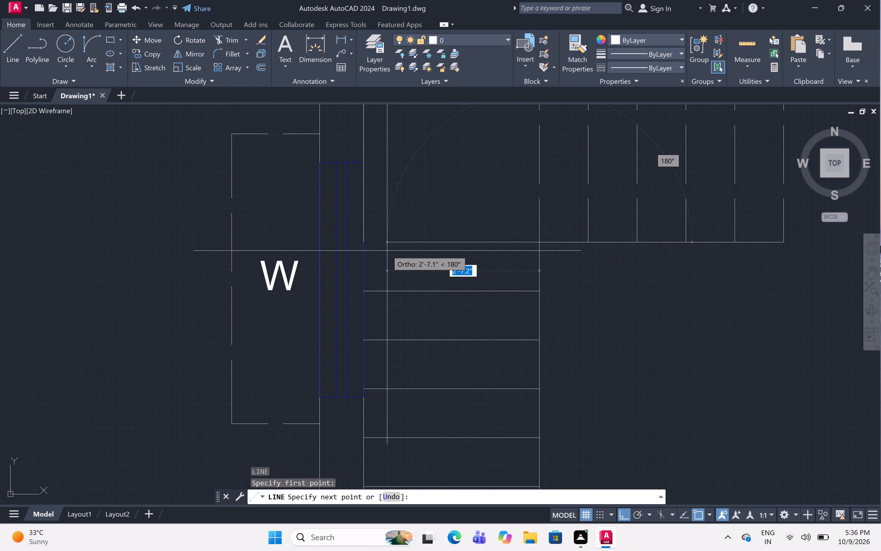
pyautogui.click(365, 241)
pyautogui.press('Escape')
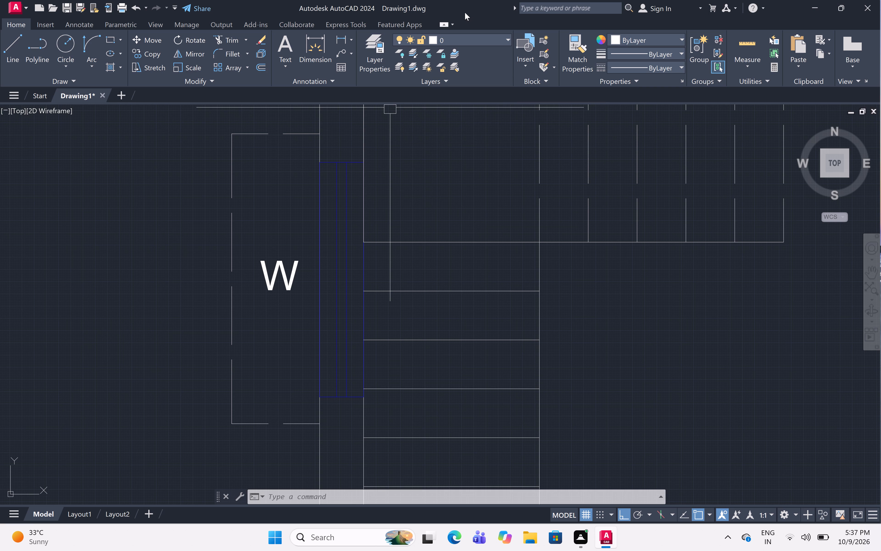
# Move the three northernmost horizontal tread lines of the middle flight to Layer2.
pyautogui.scroll(-1, 381, 173)
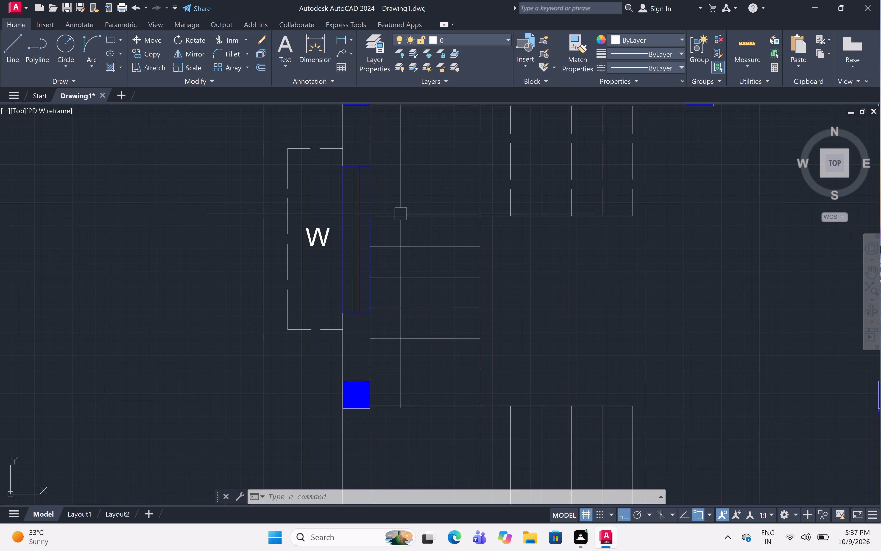
pyautogui.click(401, 215)
pyautogui.click(402, 248)
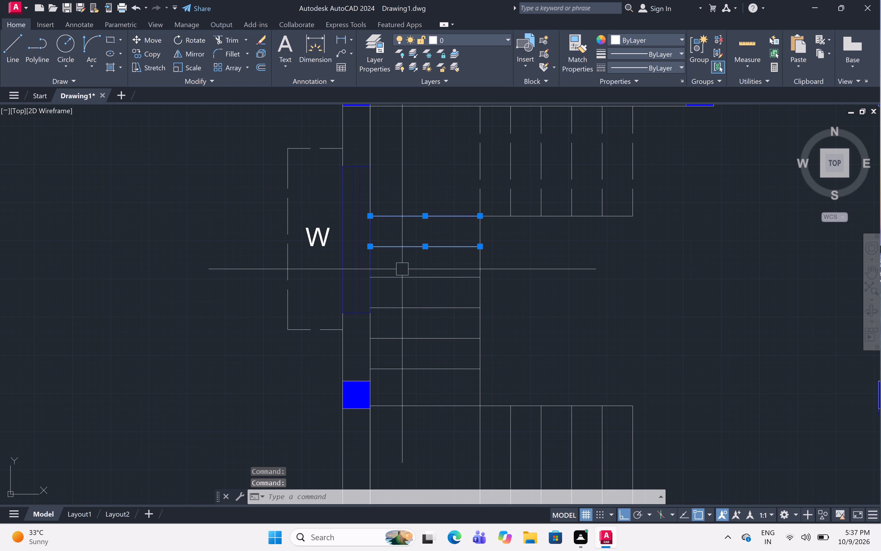
pyautogui.click(403, 278)
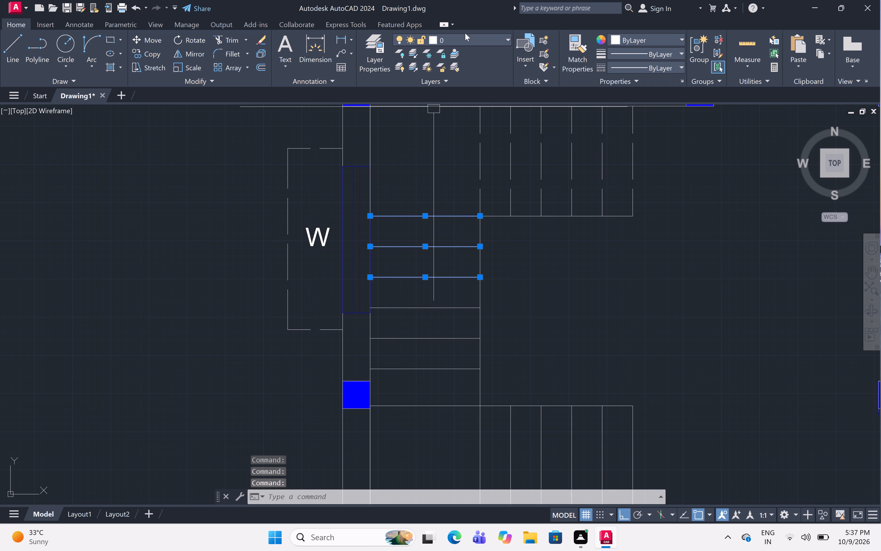
pyautogui.click(468, 40)
pyautogui.click(458, 79)
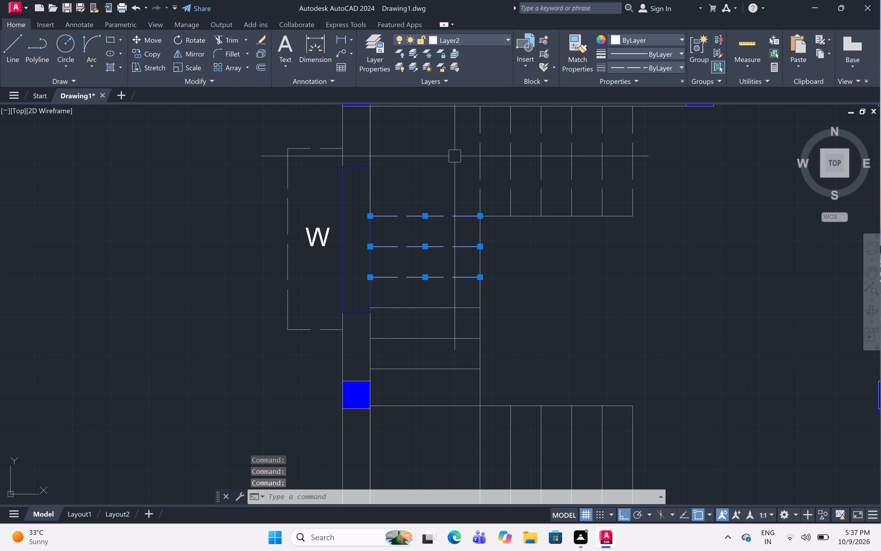
pyautogui.press('Escape')
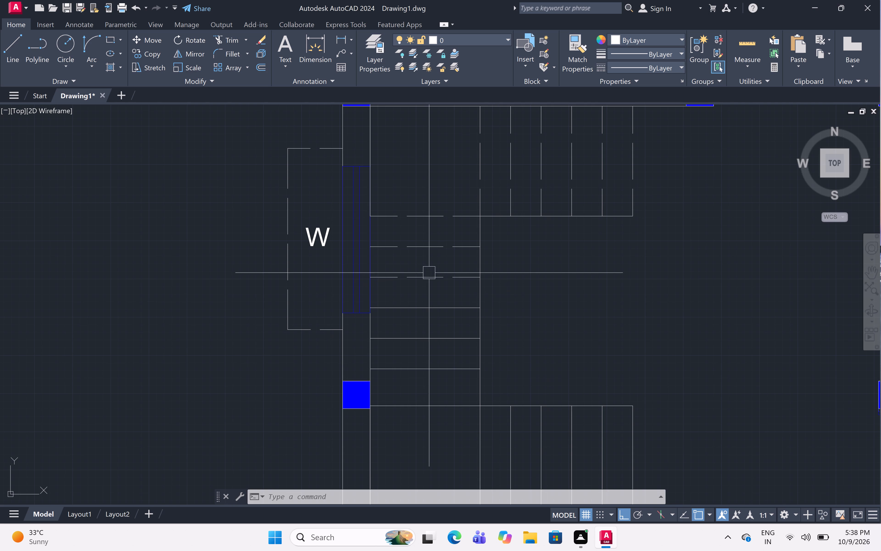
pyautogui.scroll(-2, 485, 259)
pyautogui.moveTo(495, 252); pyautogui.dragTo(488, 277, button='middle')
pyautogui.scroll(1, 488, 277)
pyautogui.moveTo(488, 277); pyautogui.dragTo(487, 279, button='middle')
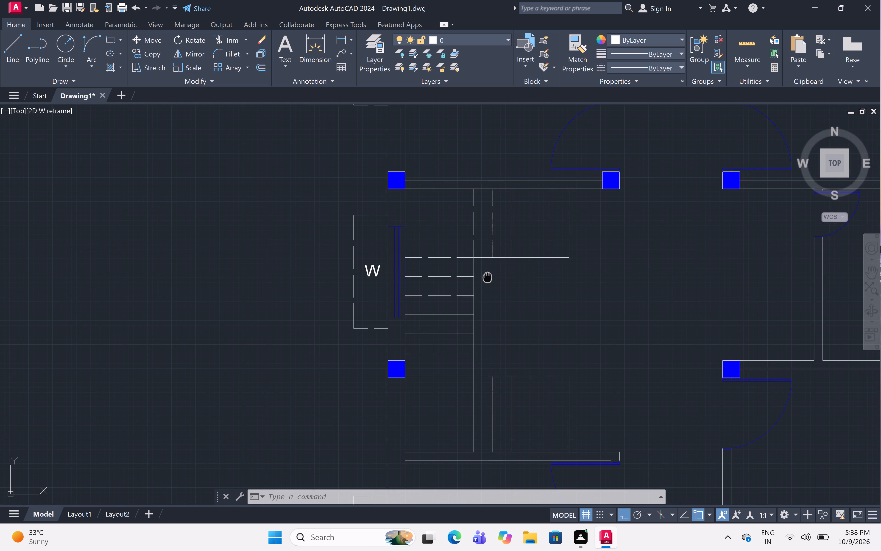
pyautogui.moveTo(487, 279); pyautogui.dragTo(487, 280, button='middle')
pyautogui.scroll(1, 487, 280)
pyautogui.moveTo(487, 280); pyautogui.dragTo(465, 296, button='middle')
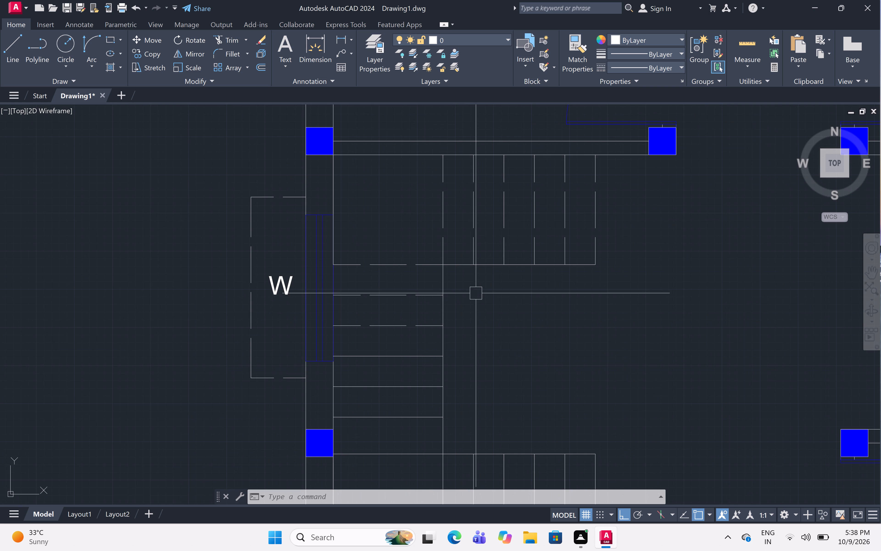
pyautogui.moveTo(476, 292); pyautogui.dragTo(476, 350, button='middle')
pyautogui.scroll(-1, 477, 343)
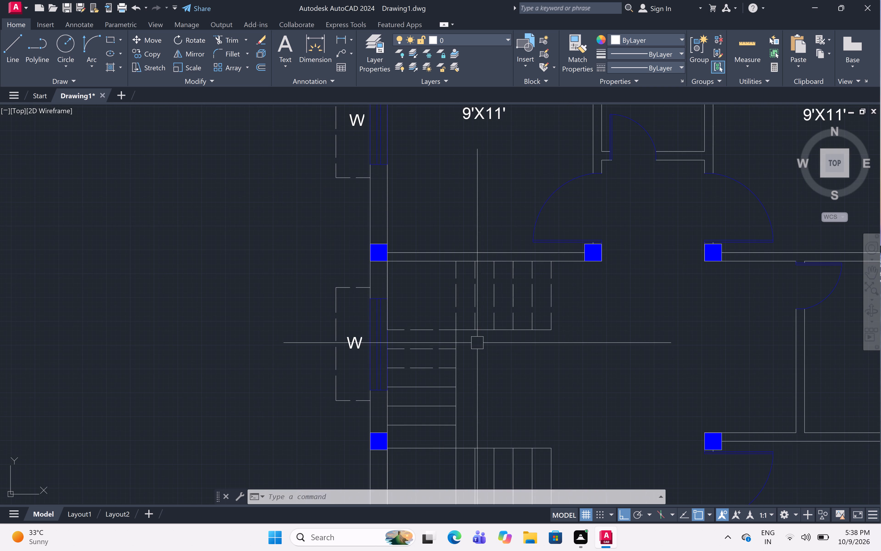
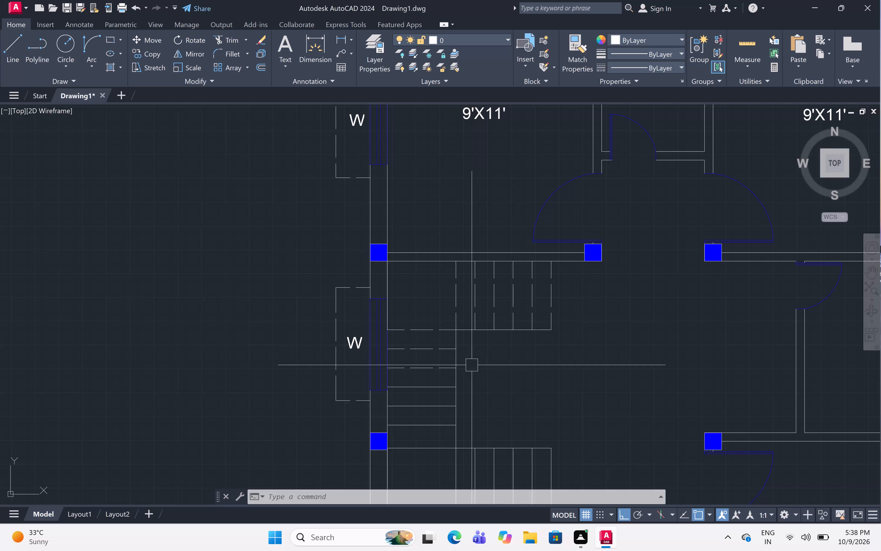
# Review the whole floor plan, checking the staircase treads and the puja room's doorway up close.
pyautogui.scroll(-3, 391, 276)
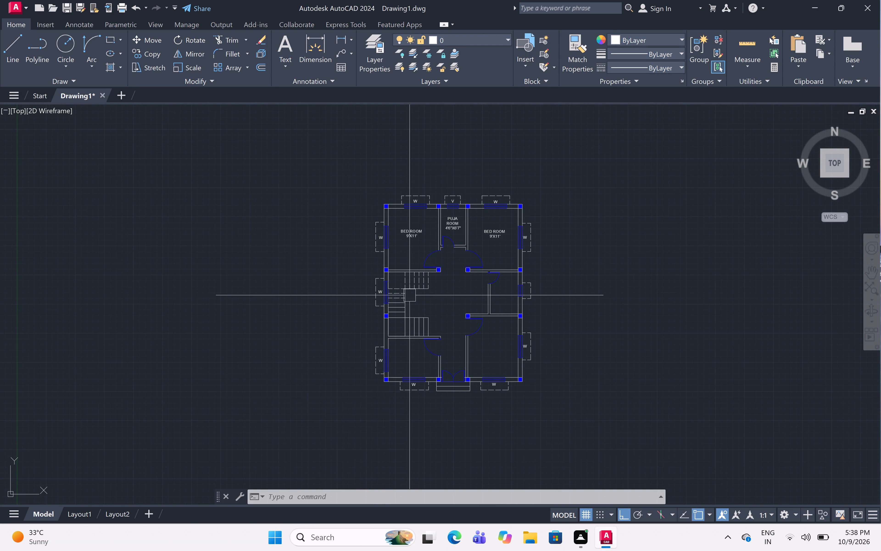
pyautogui.scroll(2, 421, 305)
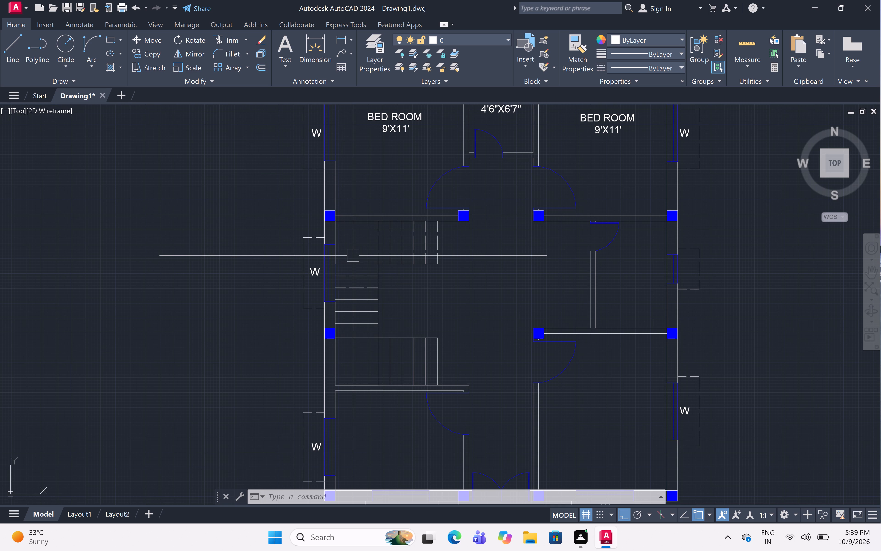
pyautogui.scroll(-2, 457, 211)
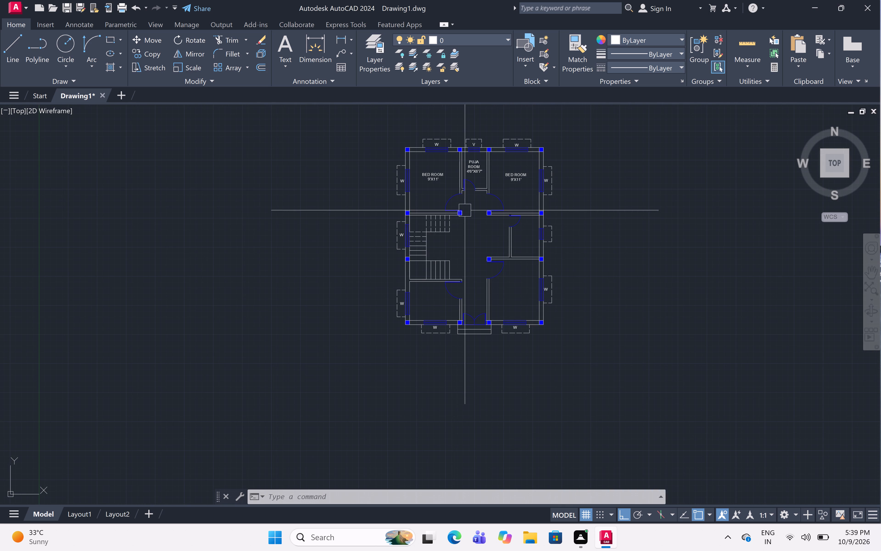
pyautogui.moveTo(479, 245); pyautogui.dragTo(423, 261, button='middle')
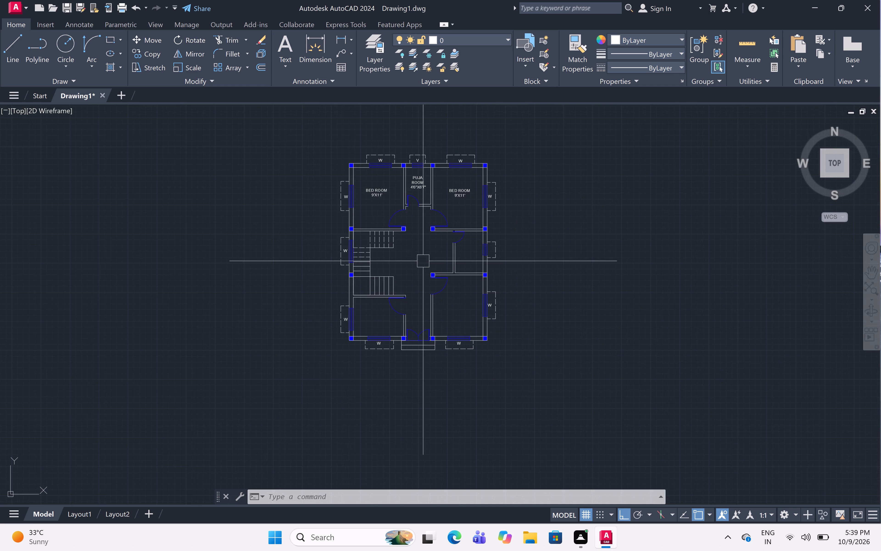
pyautogui.scroll(1, 423, 261)
pyautogui.moveTo(423, 261); pyautogui.dragTo(429, 305, button='middle')
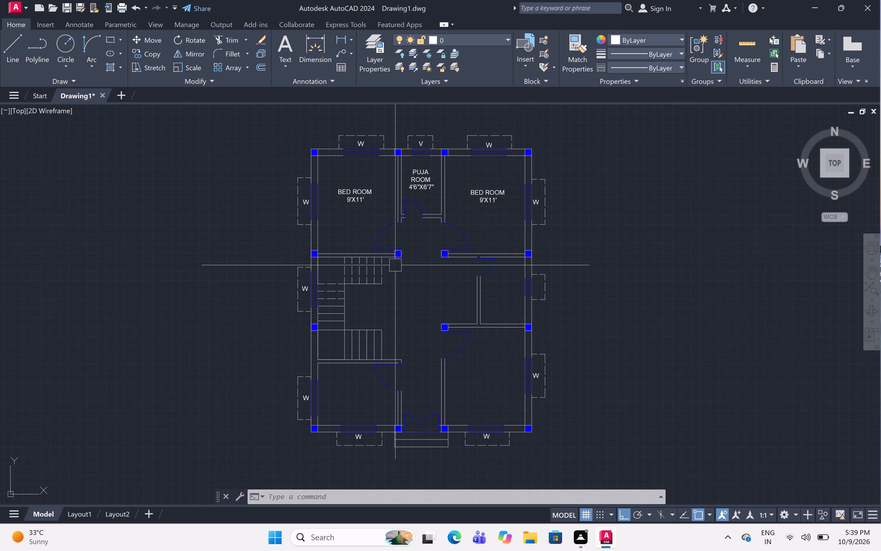
pyautogui.scroll(1, 415, 198)
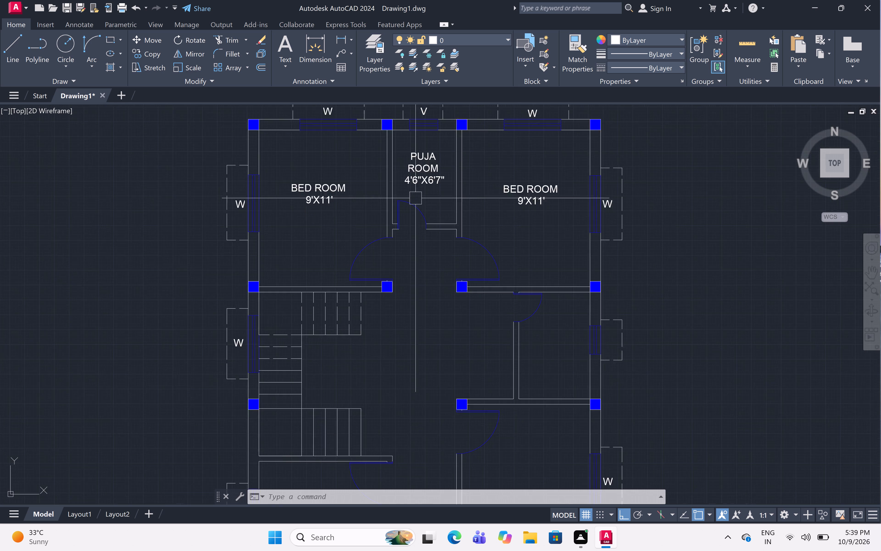
pyautogui.scroll(3, 415, 198)
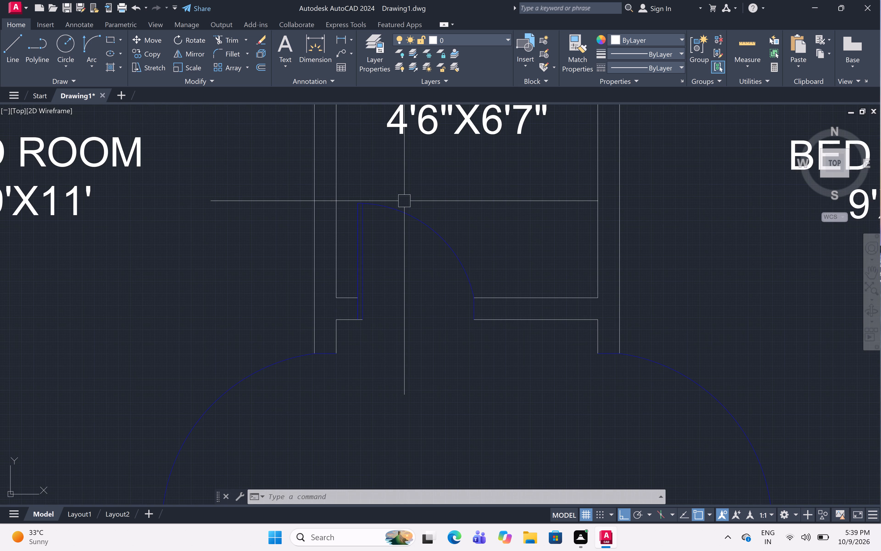
pyautogui.moveTo(404, 201); pyautogui.dragTo(414, 235, button='middle')
pyautogui.scroll(-4, 415, 225)
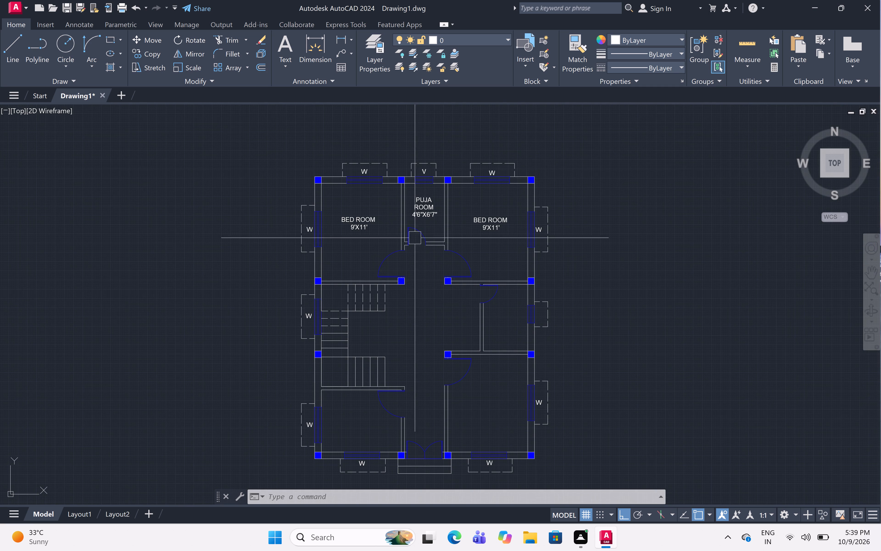
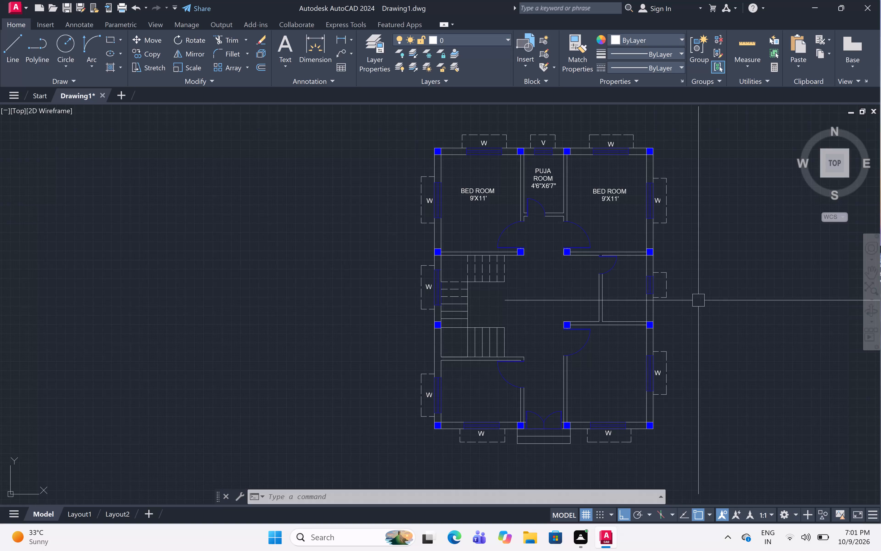
# Examine the floor plan, looking closely at the passage between the two bedroom doors and the staircase beside it.
pyautogui.moveTo(698, 300); pyautogui.dragTo(686, 313, button='middle')
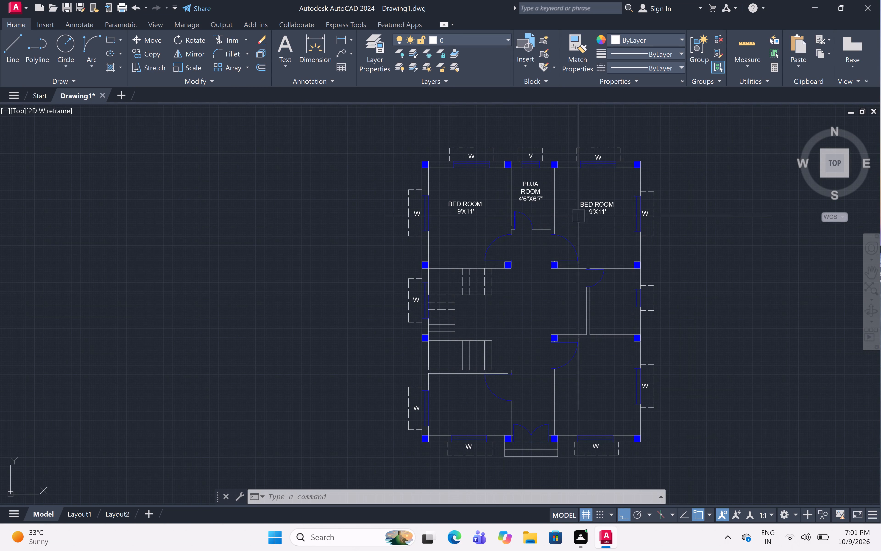
pyautogui.scroll(3, 520, 222)
pyautogui.scroll(-2, 520, 221)
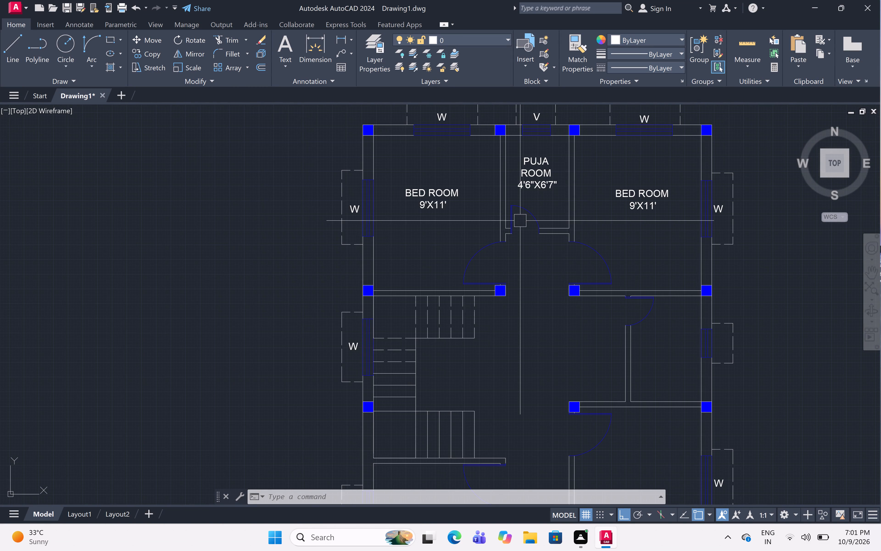
pyautogui.scroll(-1, 520, 221)
pyautogui.scroll(1, 520, 227)
pyautogui.moveTo(520, 227); pyautogui.dragTo(514, 221, button='middle')
pyautogui.scroll(-1, 514, 221)
pyautogui.moveTo(512, 223); pyautogui.dragTo(507, 224, button='middle')
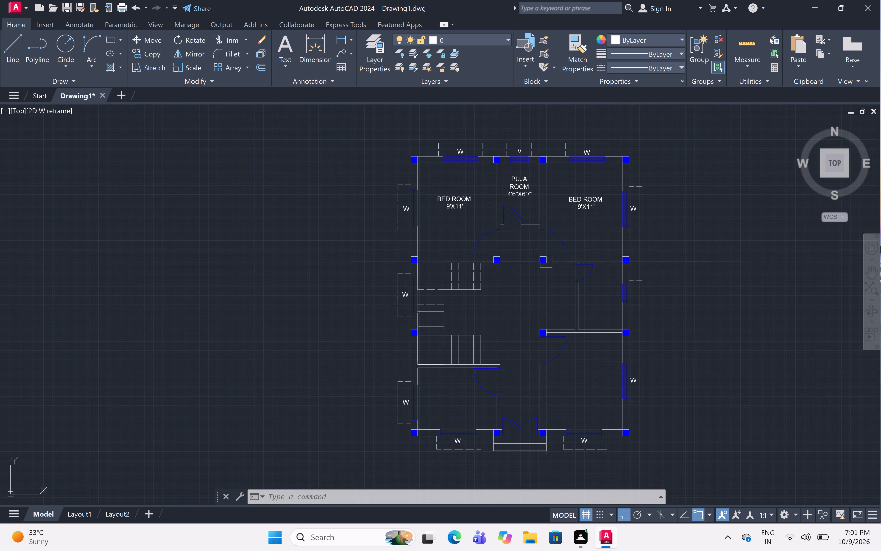
pyautogui.moveTo(546, 261); pyautogui.dragTo(523, 253, button='middle')
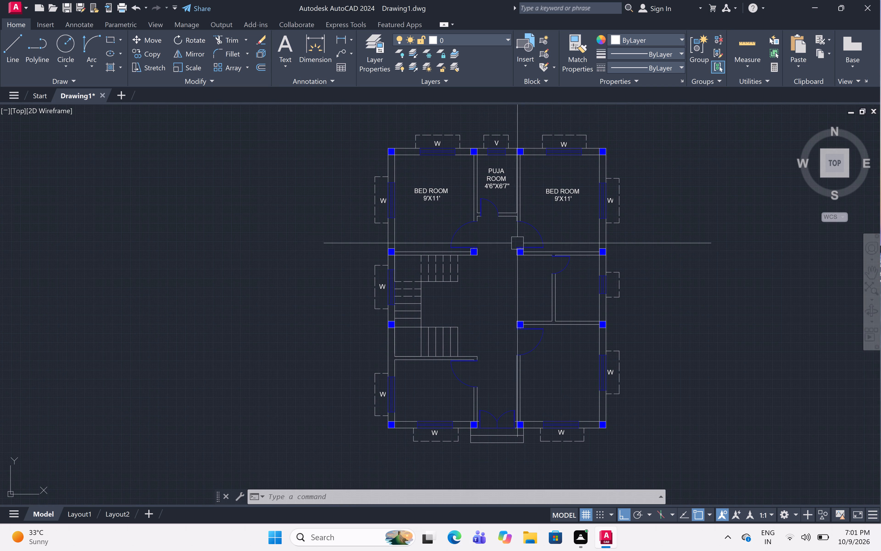
pyautogui.moveTo(505, 242); pyautogui.dragTo(515, 237, button='middle')
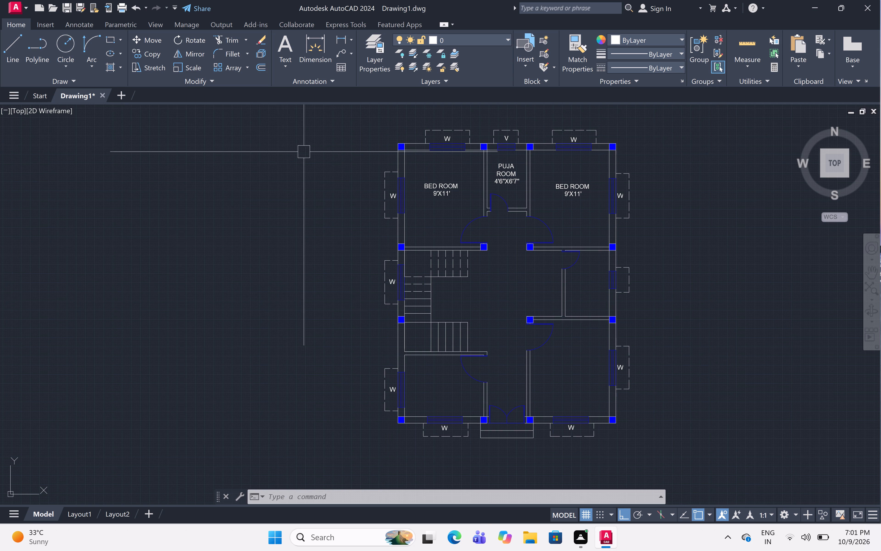
pyautogui.scroll(1, 507, 130)
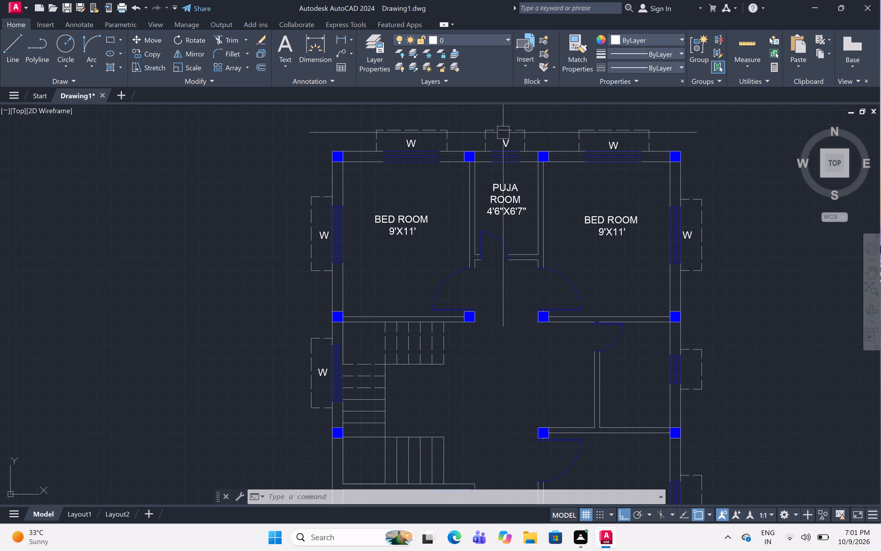
pyautogui.scroll(-1, 503, 132)
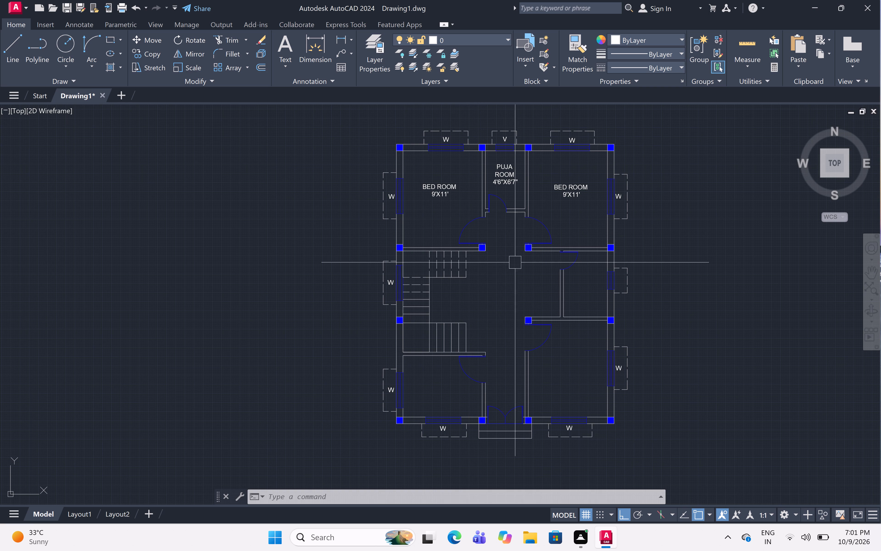
pyautogui.scroll(-2, 514, 242)
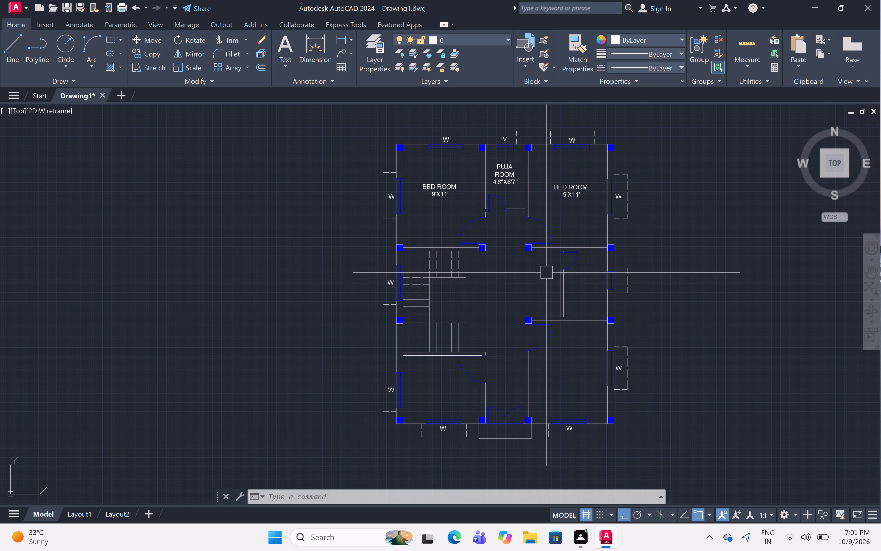
pyautogui.scroll(3, 515, 242)
pyautogui.moveTo(516, 242); pyautogui.dragTo(527, 260, button='middle')
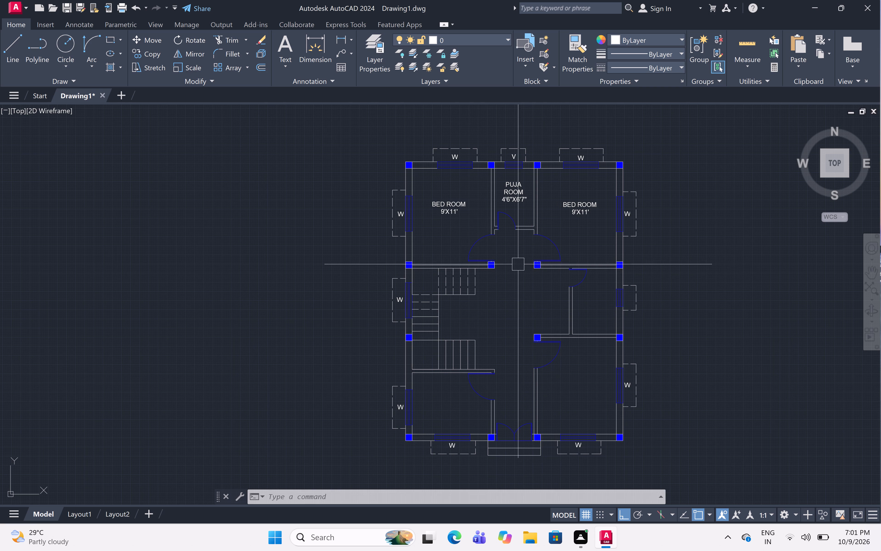
pyautogui.scroll(2, 516, 264)
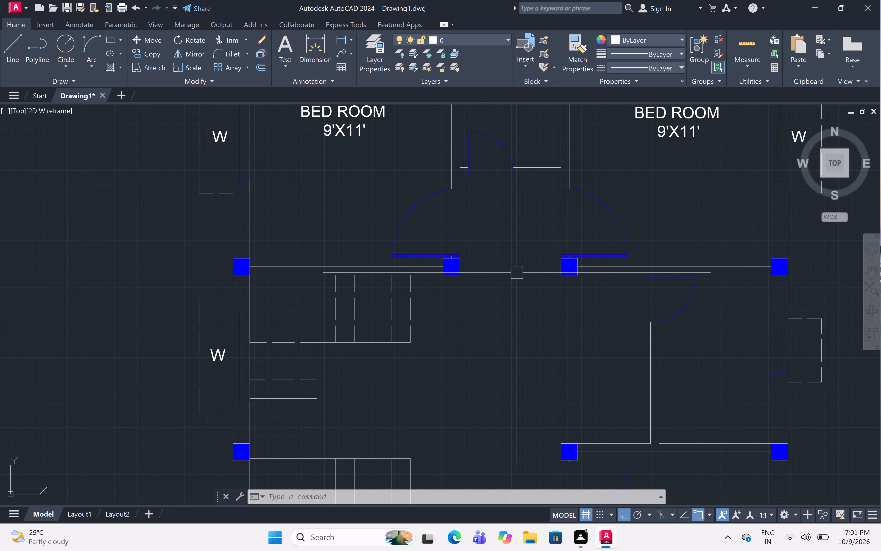
pyautogui.scroll(1, 517, 272)
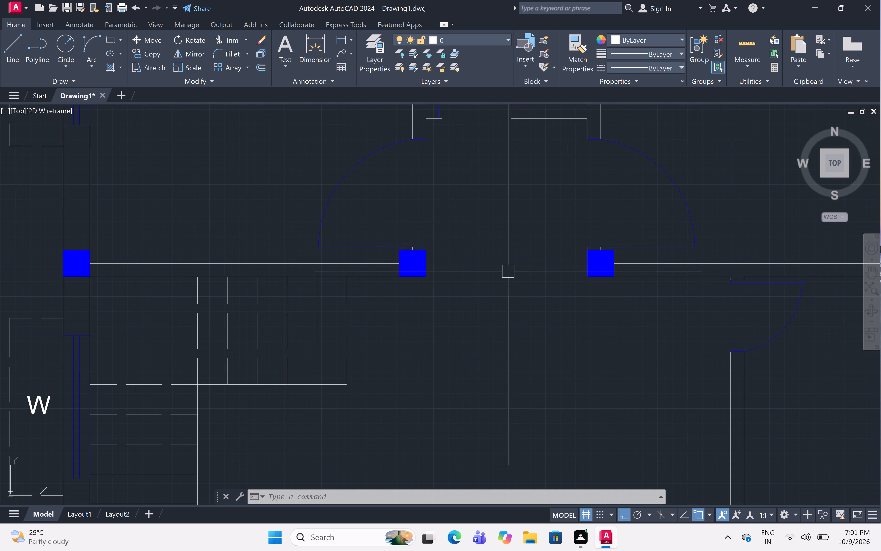
pyautogui.scroll(1, 508, 271)
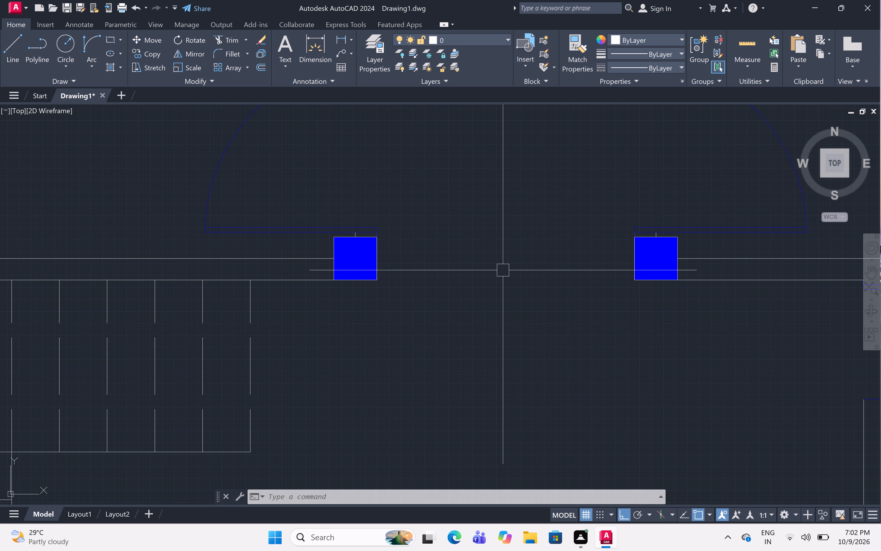
pyautogui.scroll(1, 503, 270)
pyautogui.scroll(-1, 503, 270)
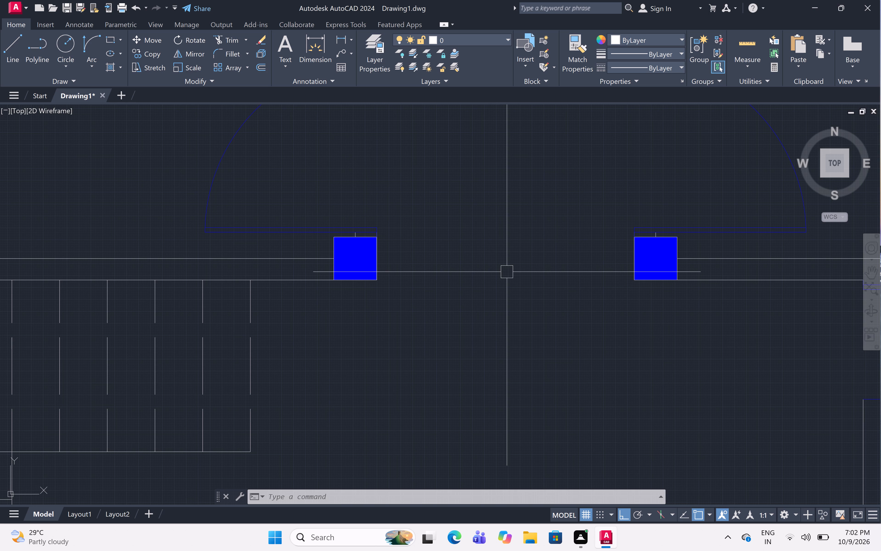
pyautogui.scroll(-2, 507, 272)
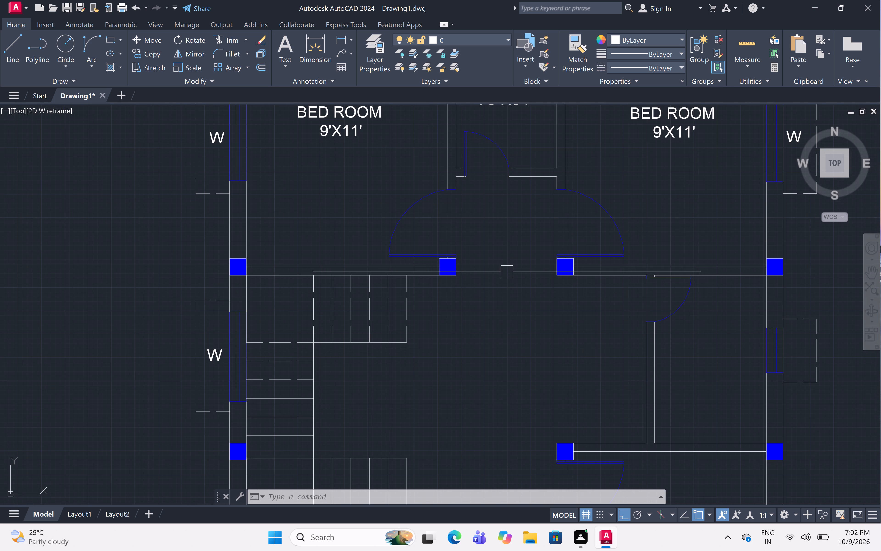
pyautogui.scroll(1, 507, 272)
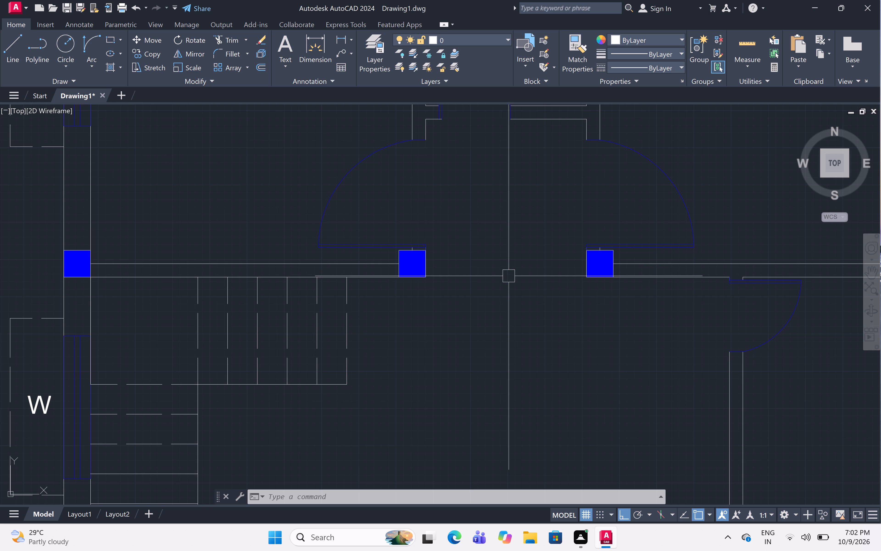
pyautogui.moveTo(509, 277); pyautogui.dragTo(488, 355, button='middle')
pyautogui.scroll(-3, 489, 298)
pyautogui.moveTo(508, 364); pyautogui.dragTo(452, 249, button='middle')
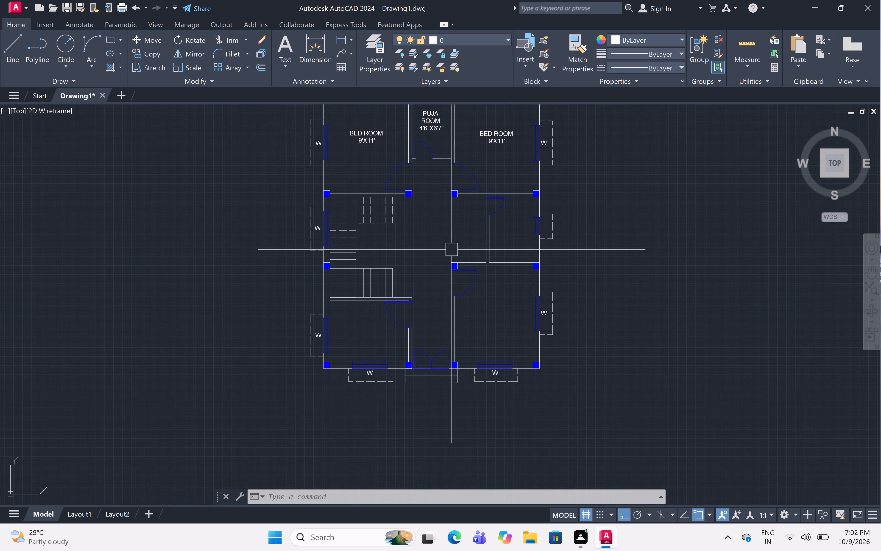
# Add a multiline text label reading BATH inside the small room below the right-hand bedroom.
pyautogui.moveTo(511, 229); pyautogui.dragTo(497, 265, button='middle')
pyautogui.scroll(1, 499, 264)
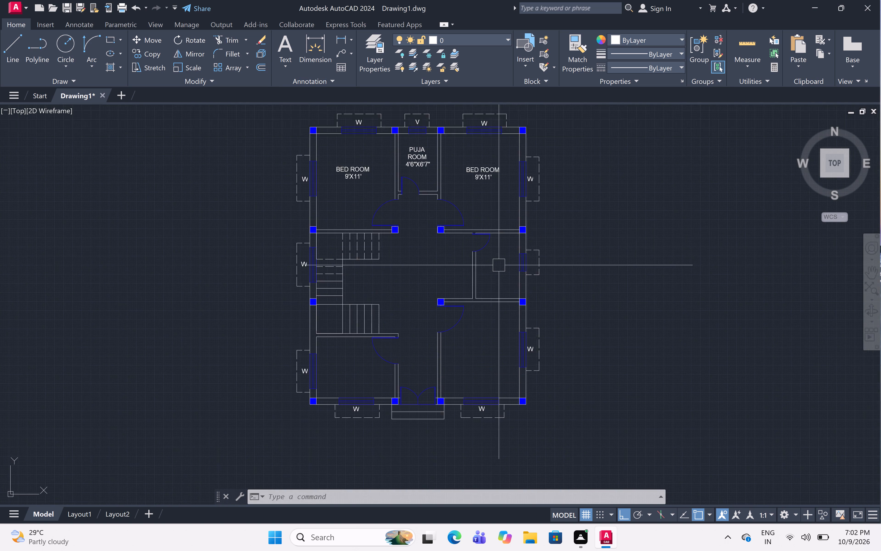
pyautogui.moveTo(499, 264); pyautogui.dragTo(460, 318, button='middle')
pyautogui.scroll(1, 460, 320)
pyautogui.moveTo(460, 318); pyautogui.dragTo(476, 197, button='middle')
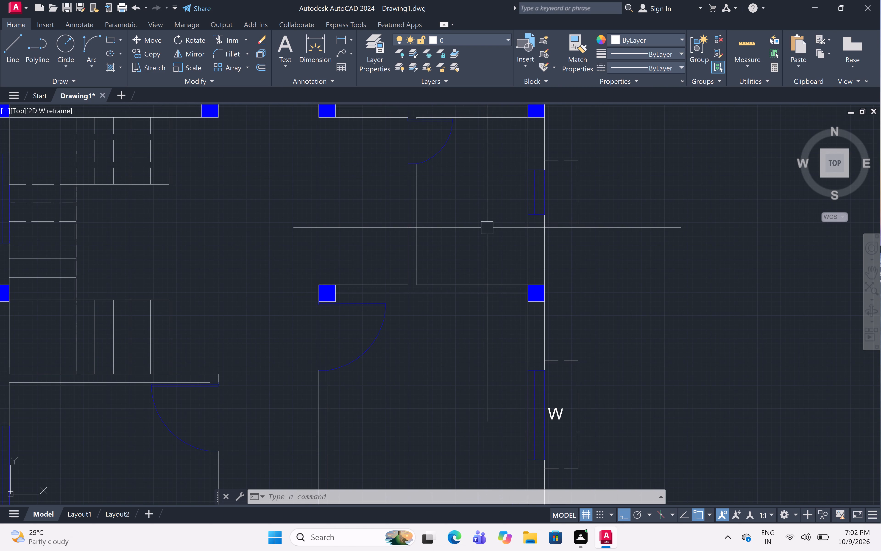
pyautogui.write('MT')
pyautogui.press('space')
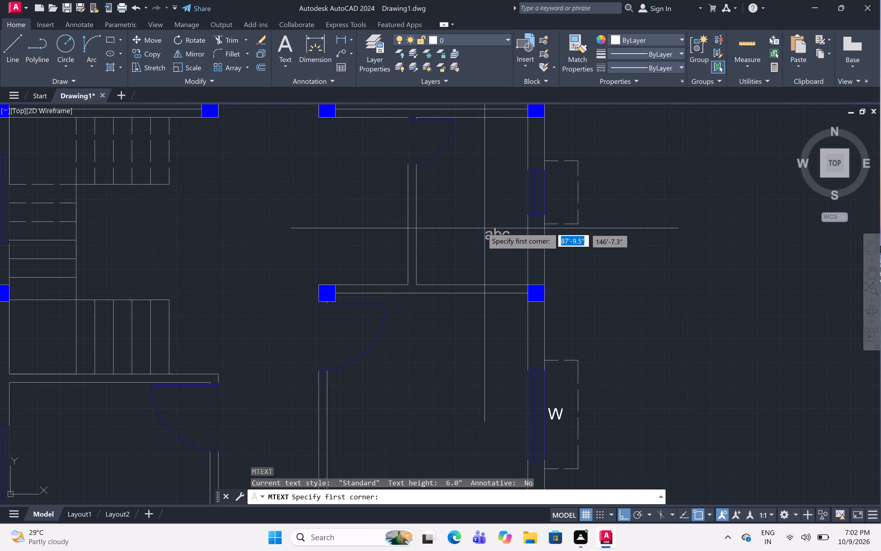
pyautogui.click(438, 204)
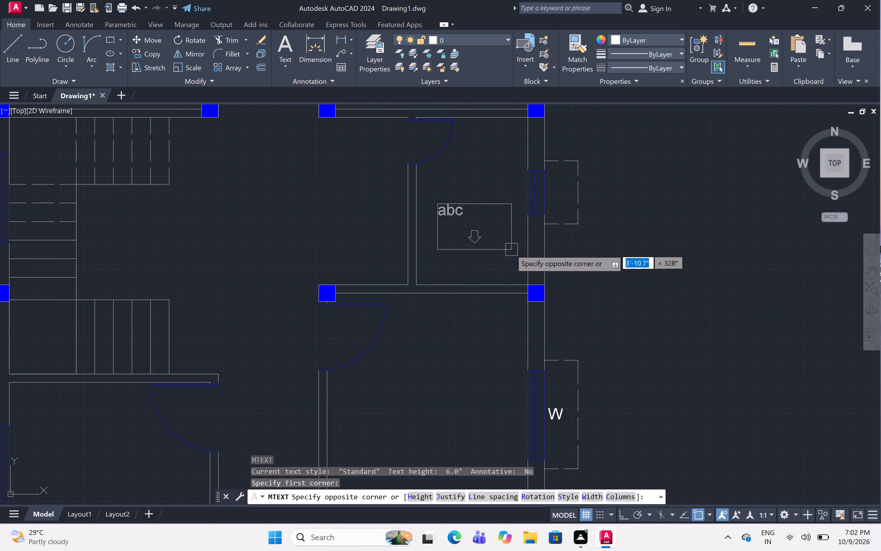
pyautogui.click(511, 250)
pyautogui.write('BATH')
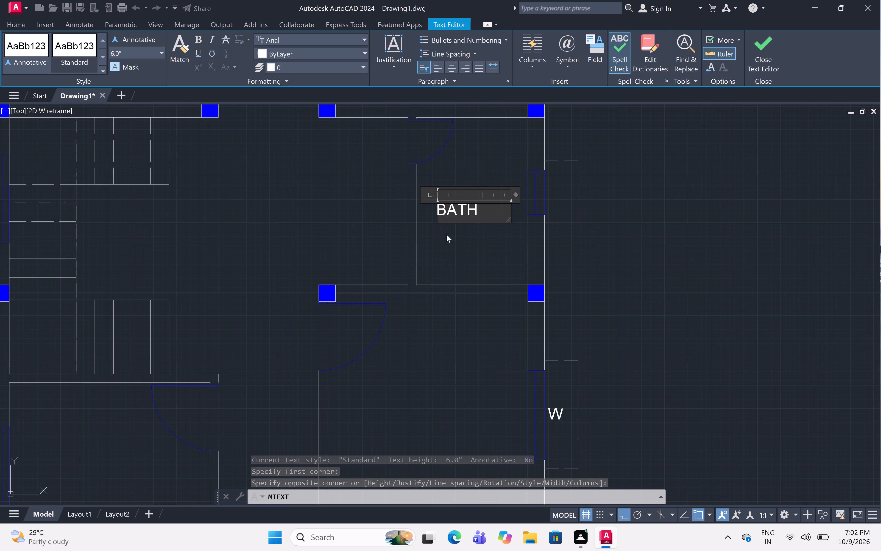
pyautogui.click(446, 234)
# Move the BATH label slightly to the right so it sits centrally between the bathroom's side walls.
pyautogui.click(446, 208)
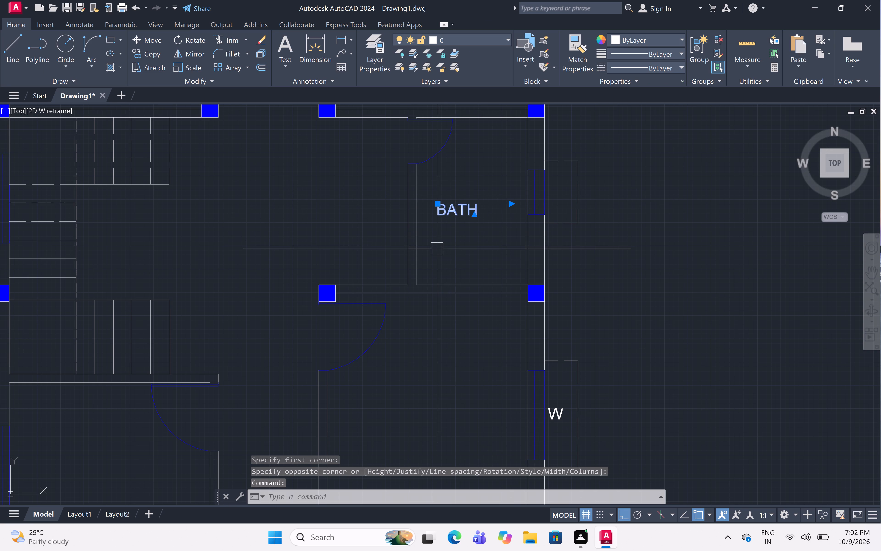
pyautogui.write('M')
pyautogui.press('space')
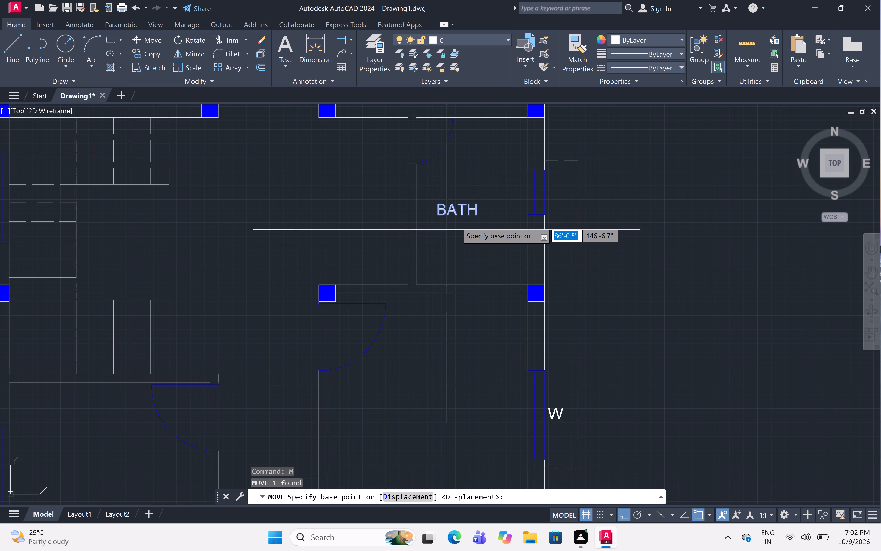
pyautogui.click(452, 211)
pyautogui.scroll(4, 461, 214)
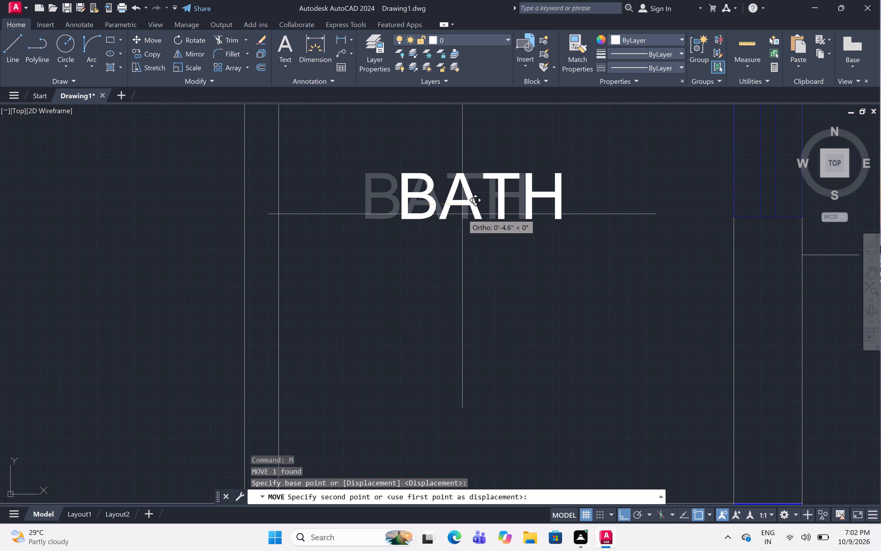
pyautogui.click(479, 213)
# Add a multiline text label reading BED ROOM in the middle of the room below the bathroom.
pyautogui.scroll(-4, 491, 189)
pyautogui.moveTo(491, 190); pyautogui.dragTo(493, 259, button='middle')
pyautogui.scroll(-2, 493, 237)
pyautogui.moveTo(493, 247); pyautogui.dragTo(488, 245, button='middle')
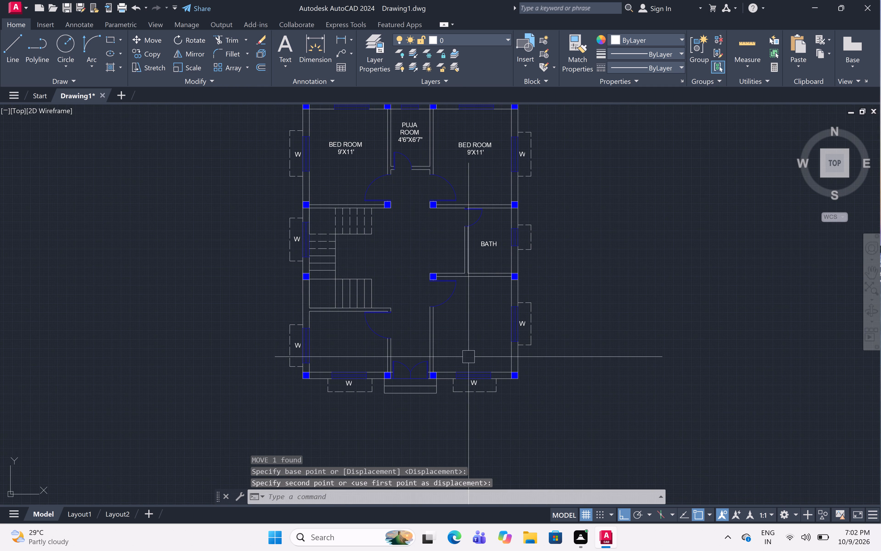
pyautogui.moveTo(474, 350); pyautogui.dragTo(473, 269, button='middle')
pyautogui.scroll(1, 474, 348)
pyautogui.scroll(2, 473, 269)
pyautogui.moveTo(473, 268); pyautogui.dragTo(468, 352, button='middle')
pyautogui.scroll(-2, 468, 245)
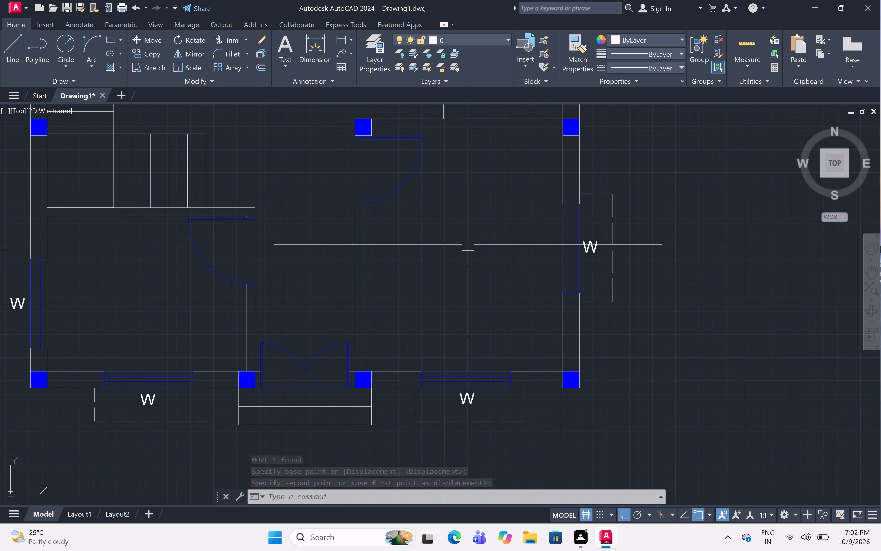
pyautogui.moveTo(468, 245); pyautogui.dragTo(468, 264, button='middle')
pyautogui.write('MT')
pyautogui.press('space')
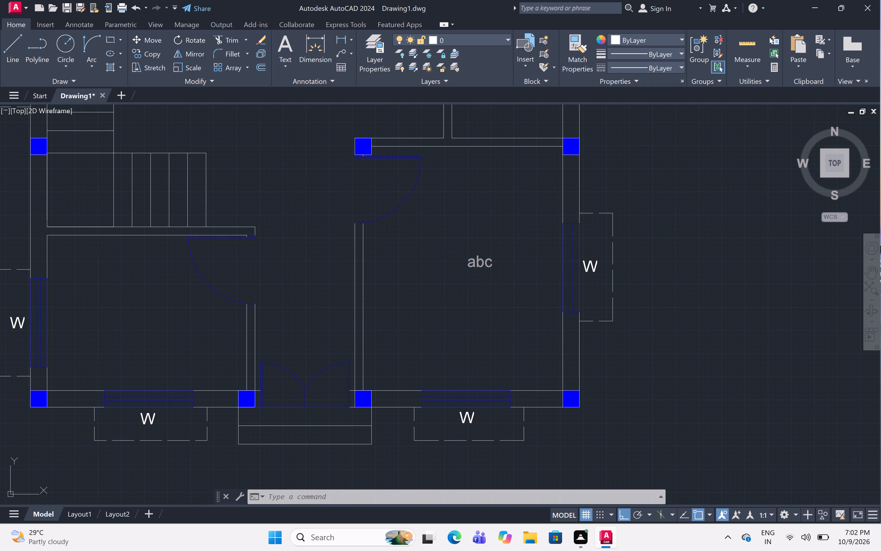
pyautogui.click(422, 264)
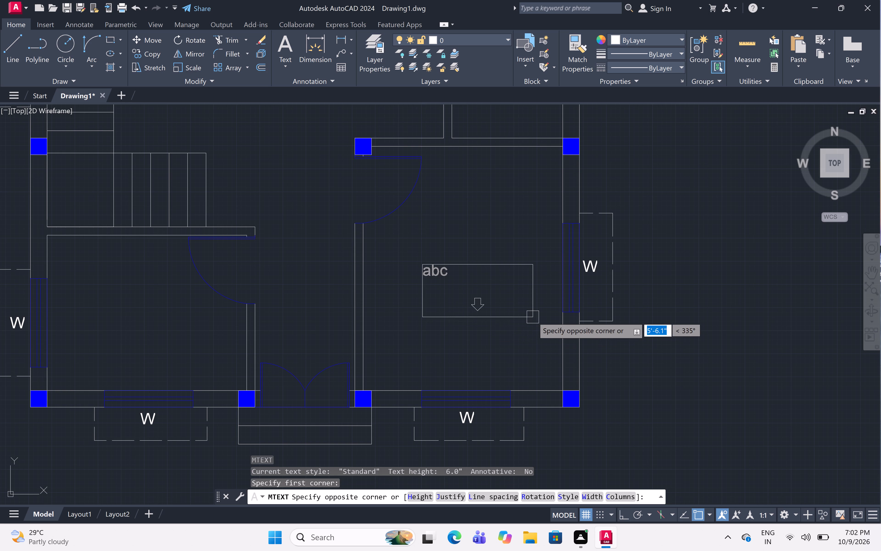
pyautogui.click(517, 315)
pyautogui.scroll(2, 517, 302)
pyautogui.moveTo(466, 300); pyautogui.dragTo(516, 253, button='middle')
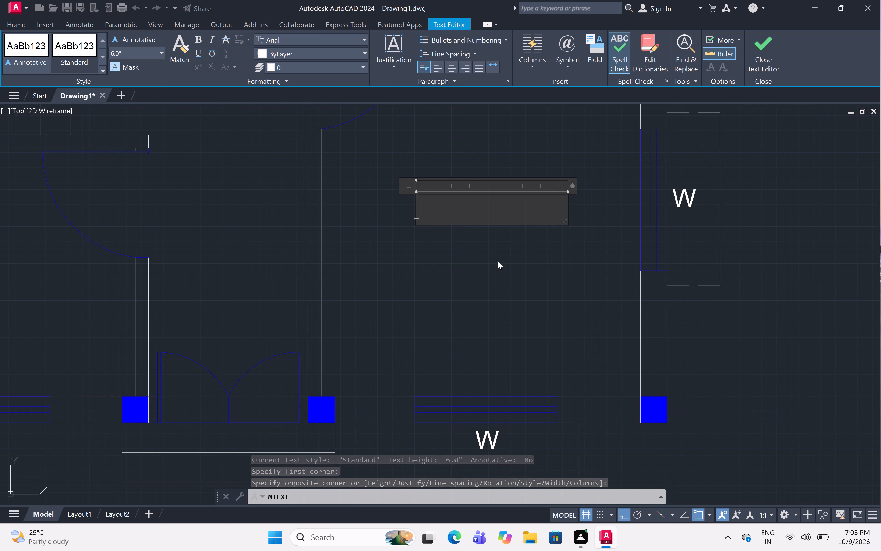
pyautogui.moveTo(485, 255); pyautogui.dragTo(495, 278, button='middle')
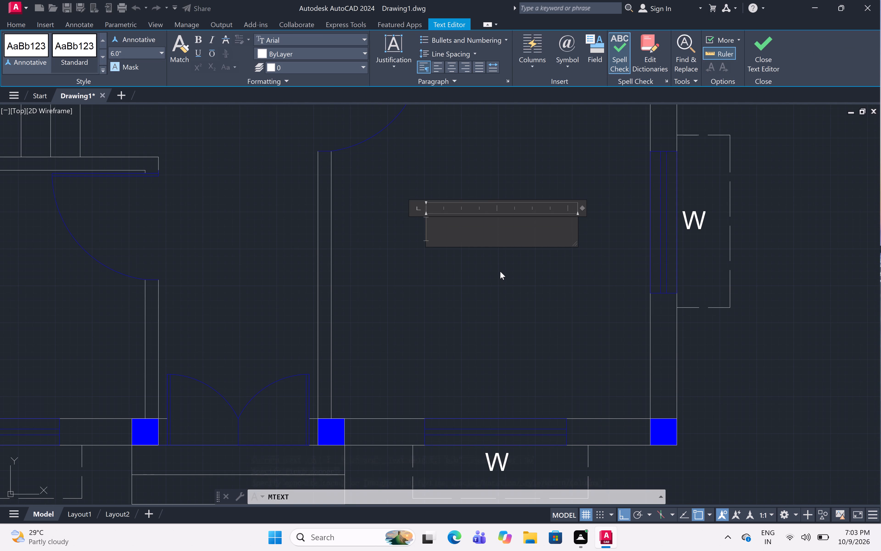
pyautogui.write('BED')
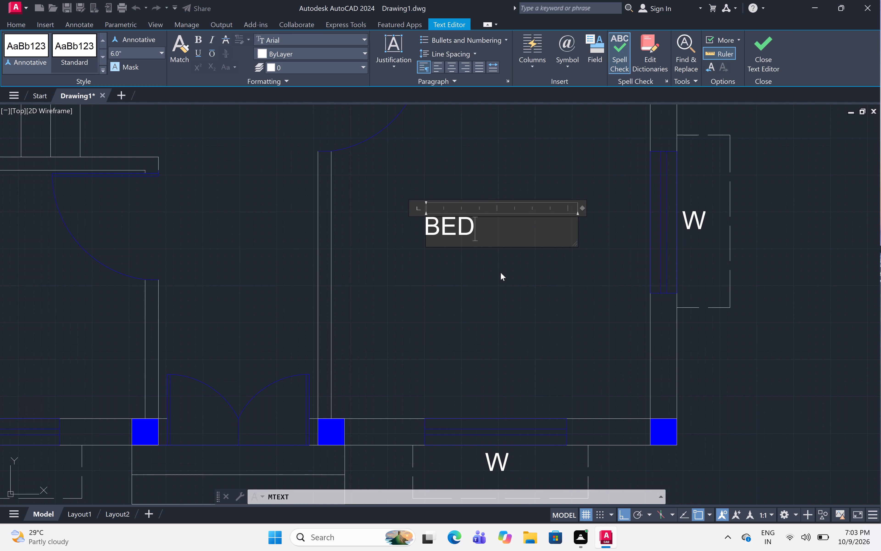
pyautogui.press('space')
pyautogui.write('ROOM')
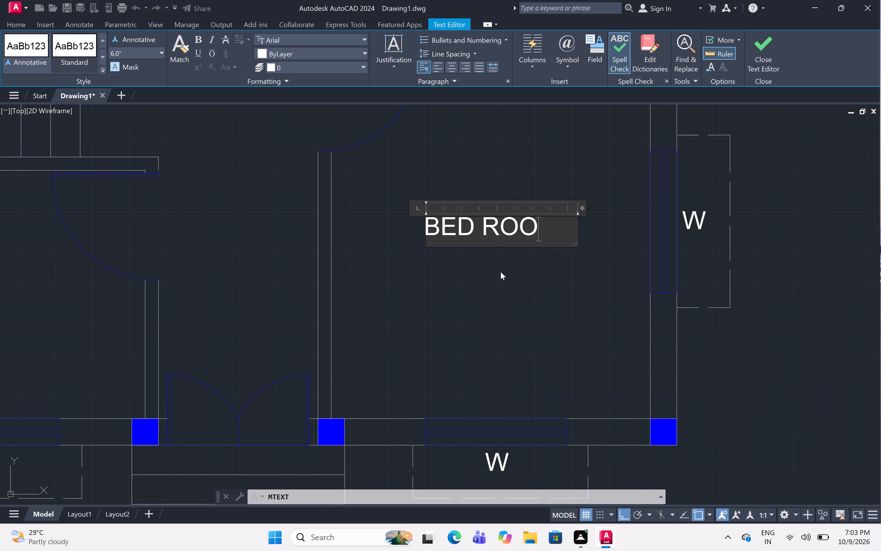
# Add the size 9'X12' on a second line of the BED ROOM label, indented with spaces to sit centred under the name.
pyautogui.press('Return')
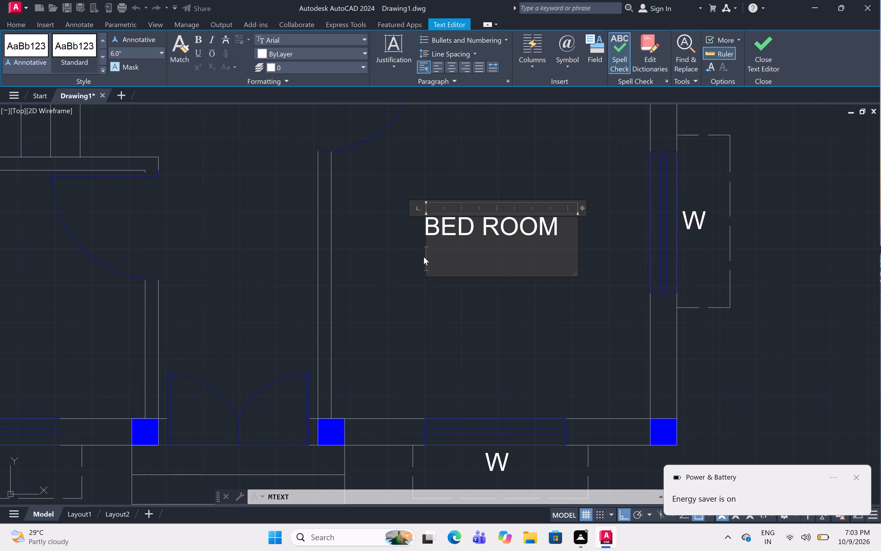
pyautogui.moveTo(466, 297); pyautogui.dragTo(449, 288, button='middle')
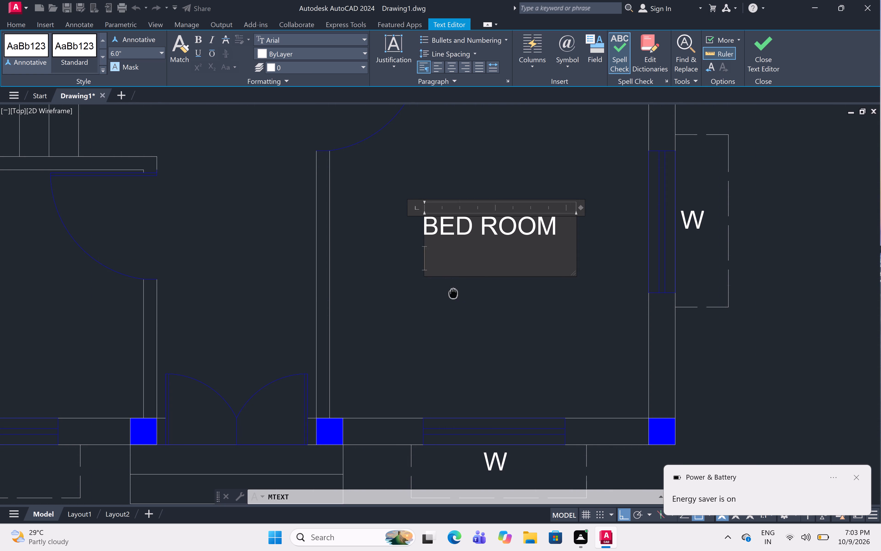
pyautogui.moveTo(449, 288); pyautogui.dragTo(412, 271, button='middle')
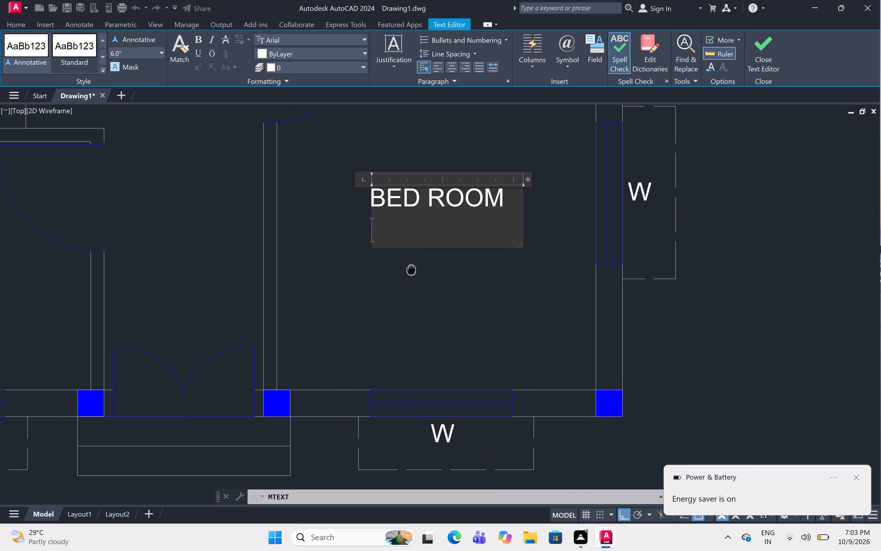
pyautogui.moveTo(412, 271); pyautogui.dragTo(418, 282, button='middle')
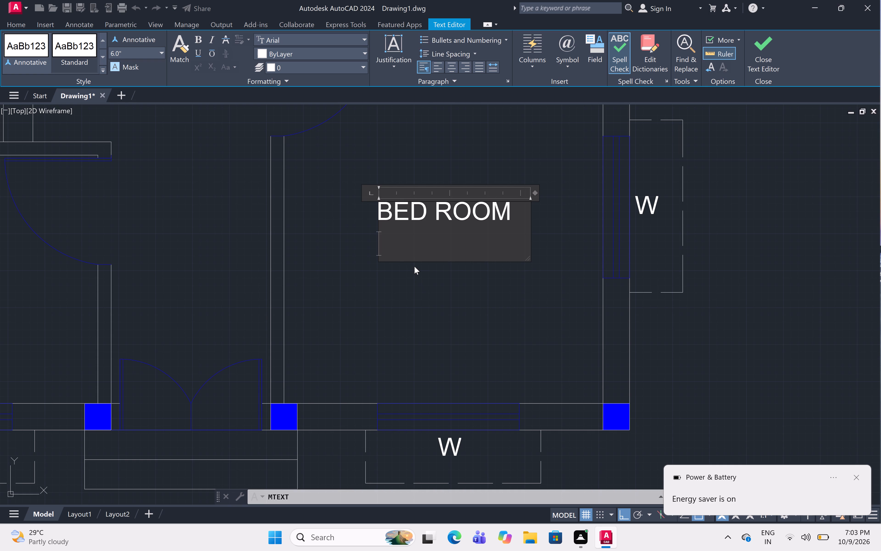
pyautogui.press('space')
pyautogui.press('space')
pyautogui.press('space')
pyautogui.write("9'")
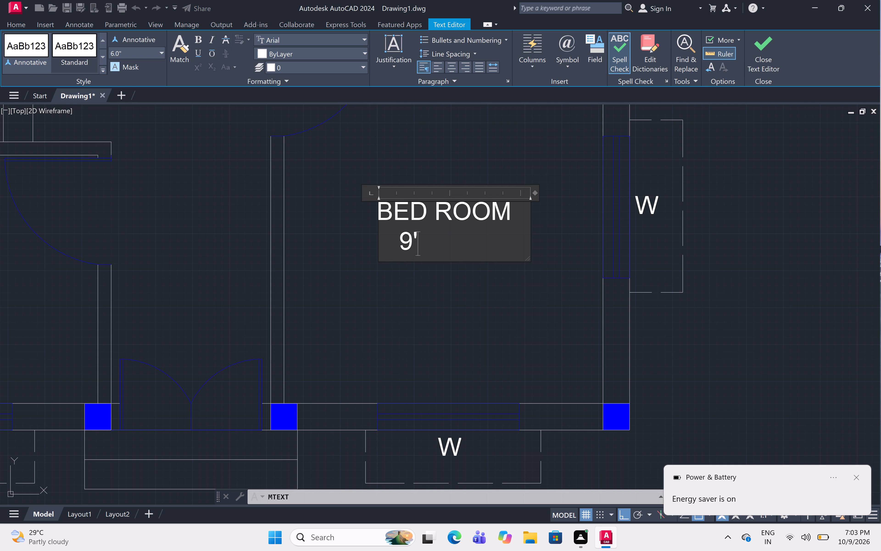
pyautogui.scroll(-5, 408, 246)
pyautogui.scroll(2, 408, 250)
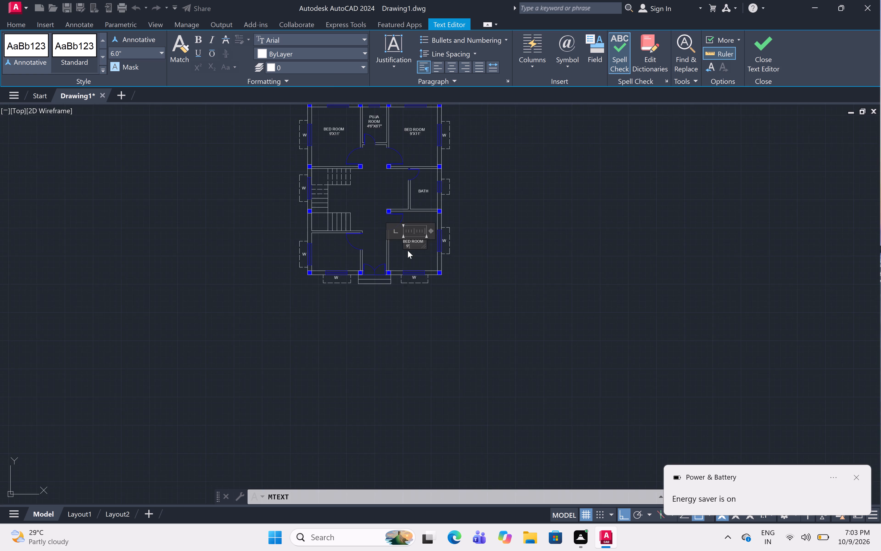
pyautogui.moveTo(408, 252); pyautogui.dragTo(412, 363, button='middle')
pyautogui.scroll(4, 415, 369)
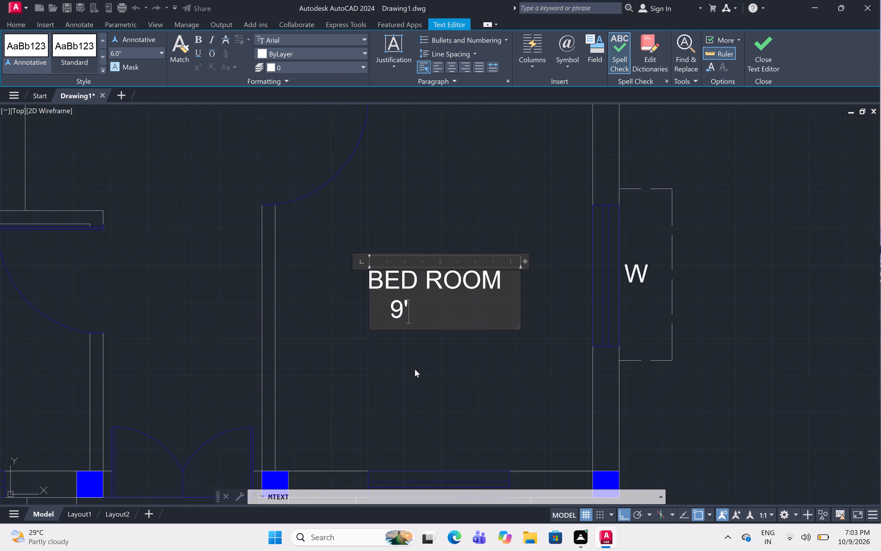
pyautogui.press('x')
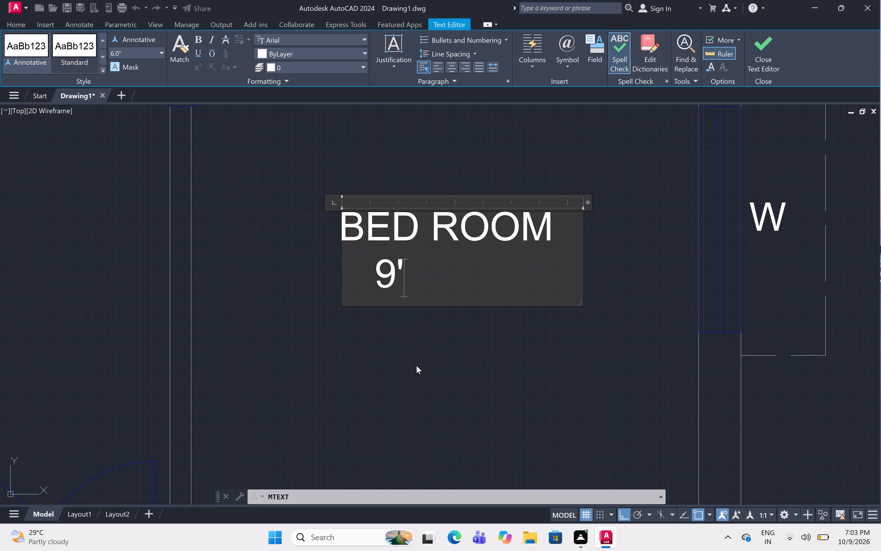
pyautogui.write('12')
pyautogui.press("'")
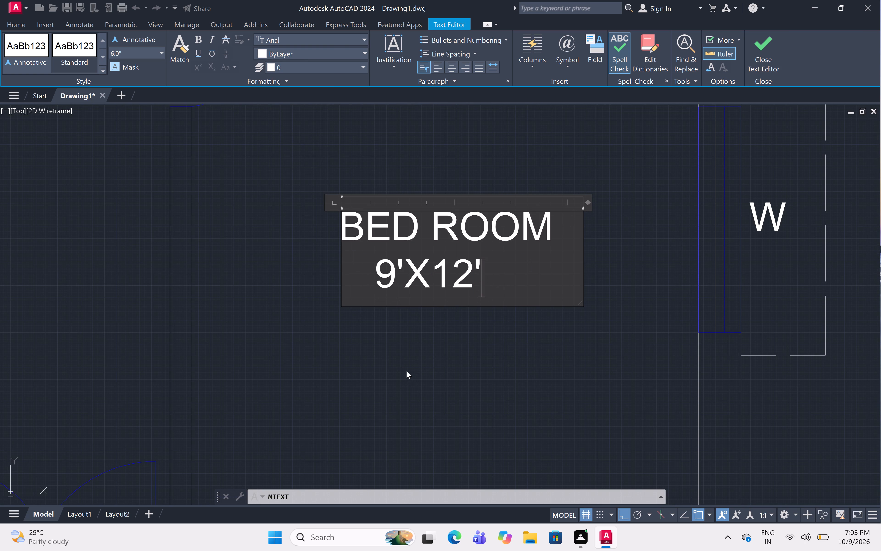
pyautogui.click(361, 281)
pyautogui.press('space')
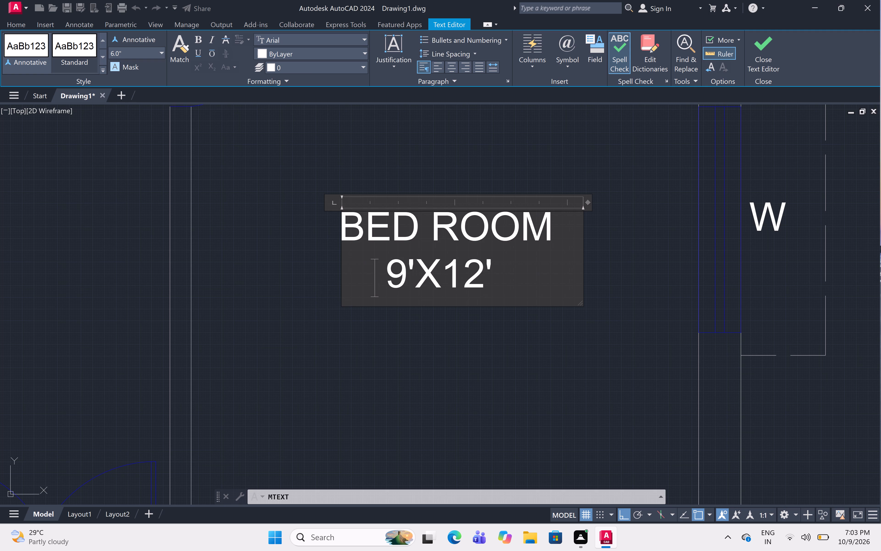
pyautogui.click(400, 330)
# Add a multiline text label reading KITCHEN in the room below the staircase.
pyautogui.scroll(-3, 392, 271)
pyautogui.scroll(-4, 399, 239)
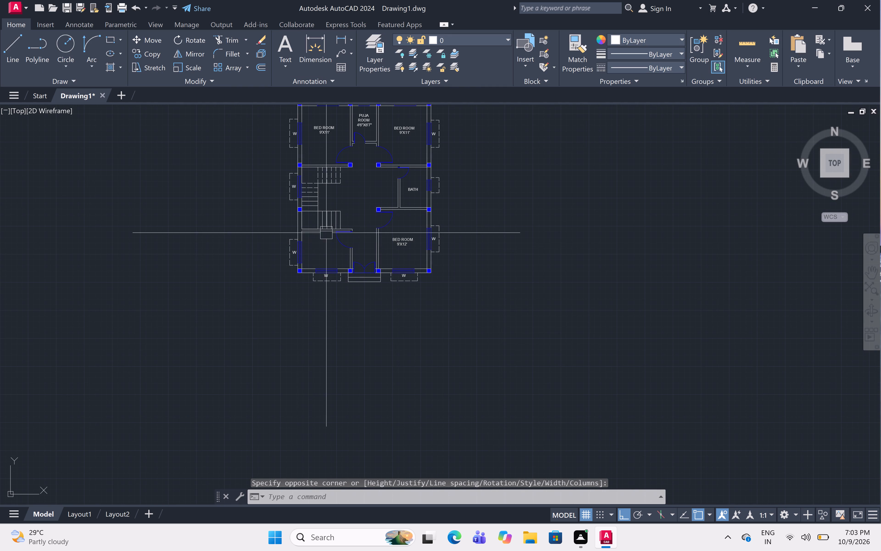
pyautogui.scroll(4, 321, 258)
pyautogui.moveTo(325, 246); pyautogui.dragTo(333, 293, button='middle')
pyautogui.write('MT')
pyautogui.press('space')
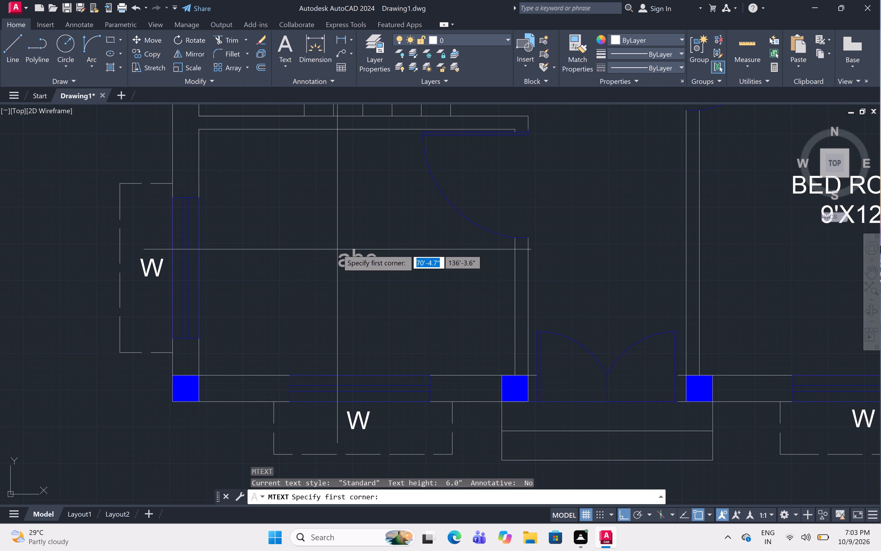
pyautogui.scroll(-4, 286, 219)
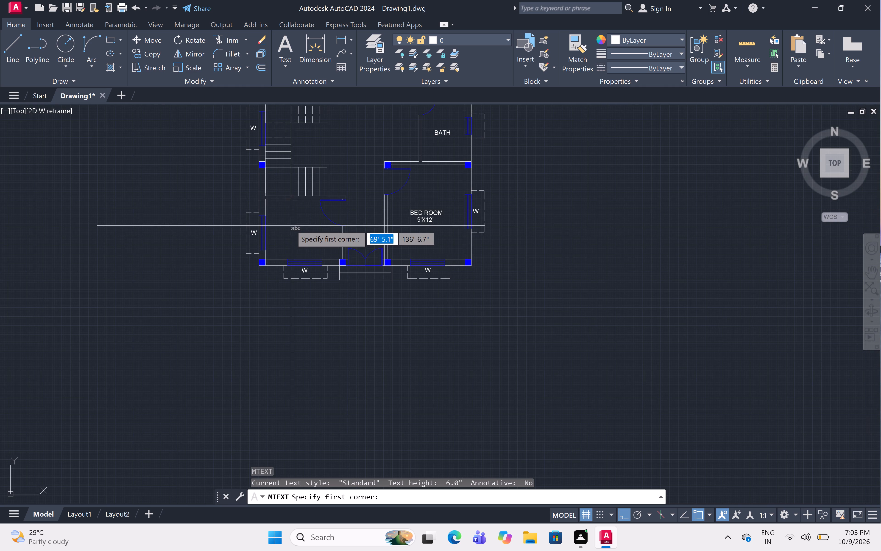
pyautogui.moveTo(295, 218); pyautogui.dragTo(302, 320, button='middle')
pyautogui.scroll(1, 303, 350)
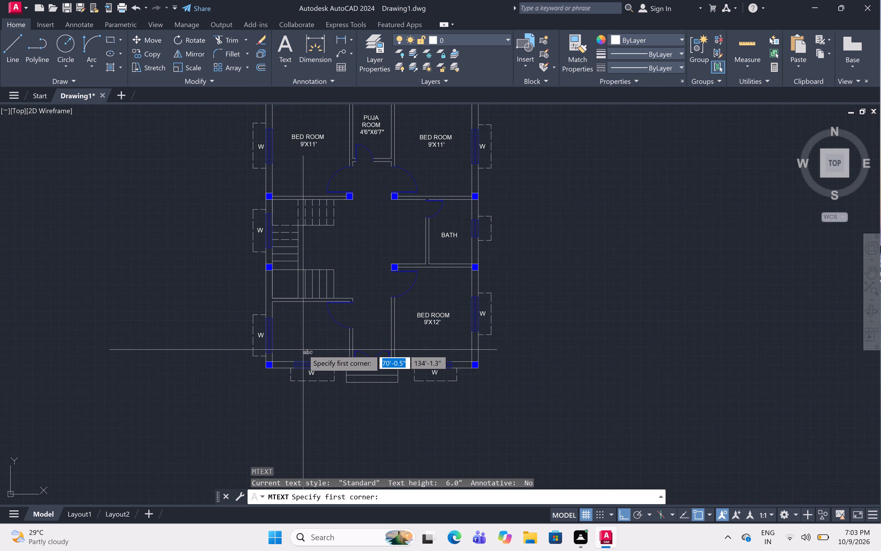
pyautogui.scroll(2, 303, 350)
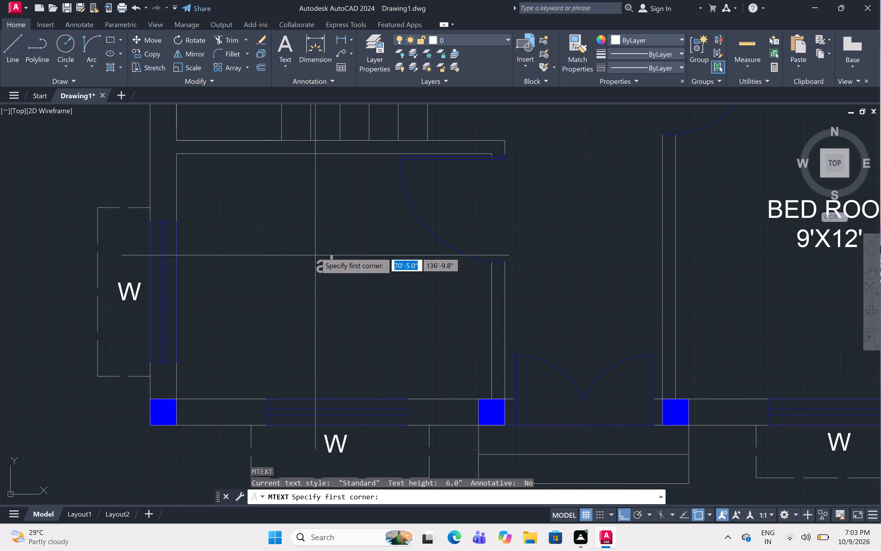
pyautogui.click(256, 221)
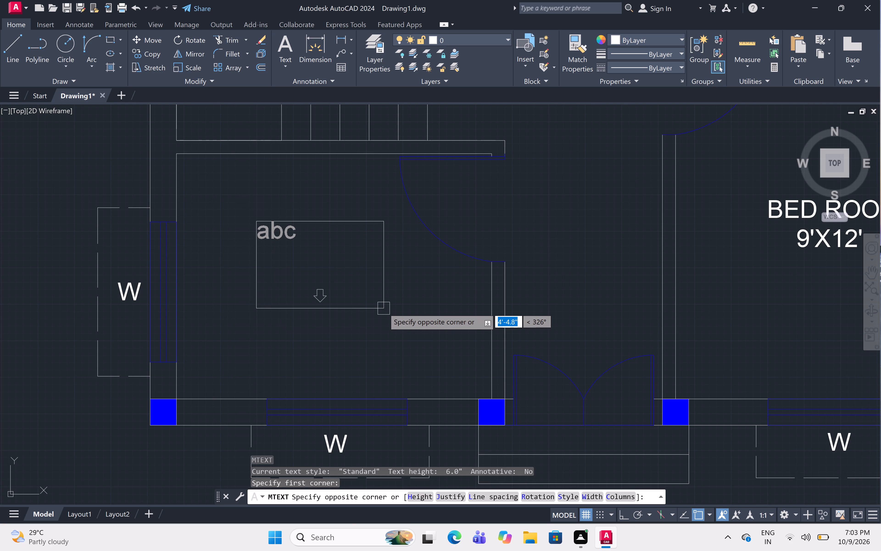
pyautogui.click(384, 308)
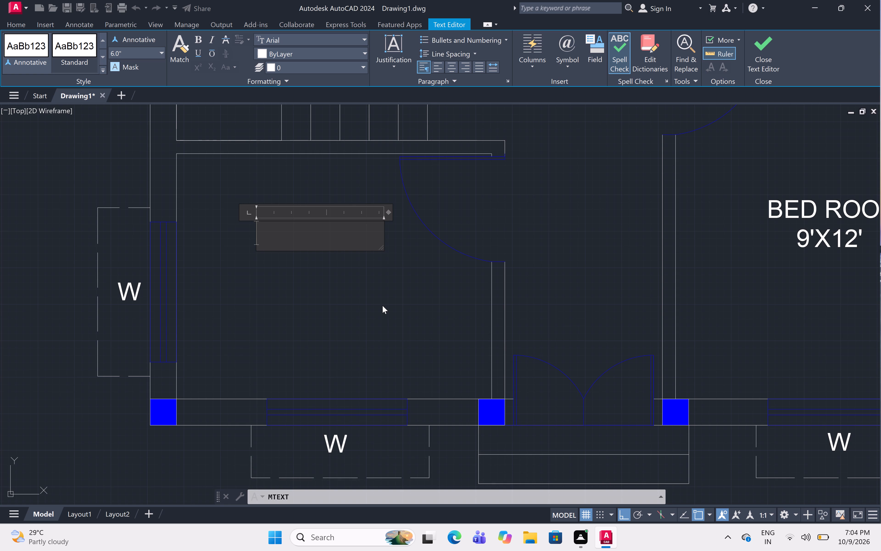
pyautogui.write('KITC')
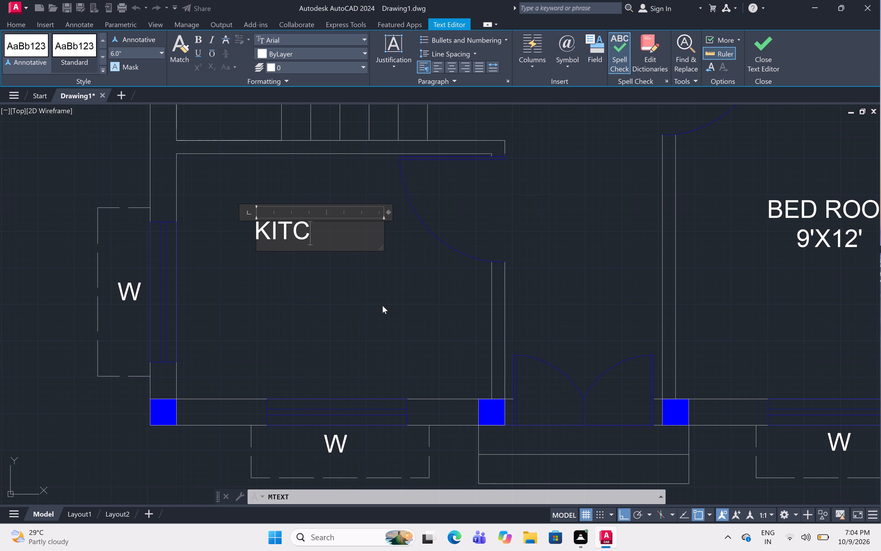
pyautogui.press('k')
pyautogui.press('BackSpace')
pyautogui.write('HEN')
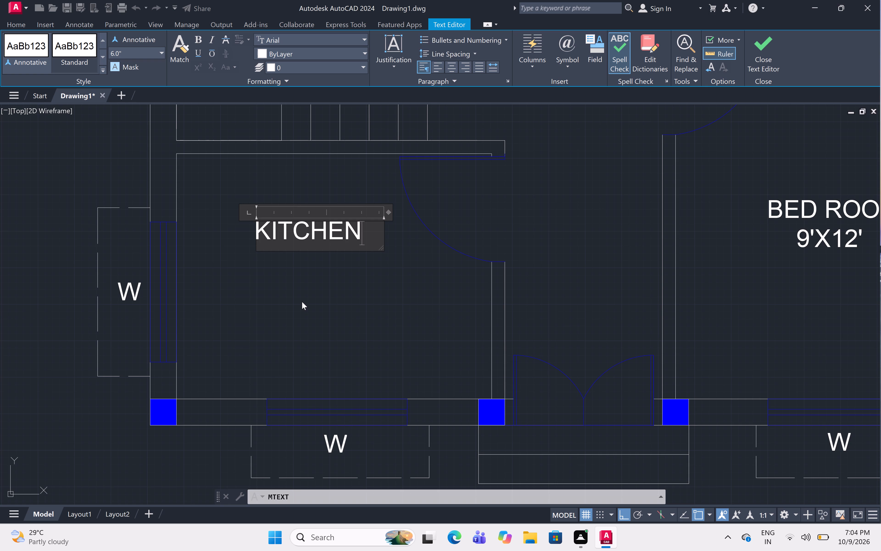
pyautogui.click(310, 285)
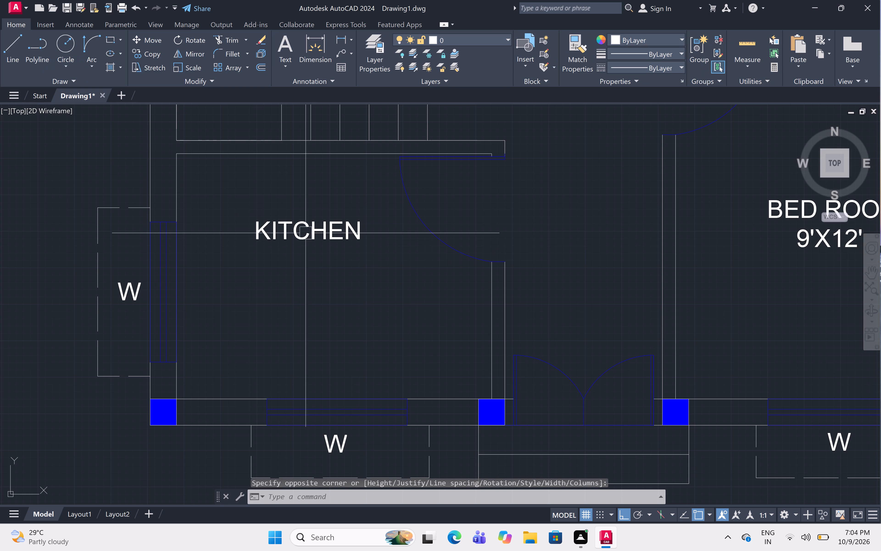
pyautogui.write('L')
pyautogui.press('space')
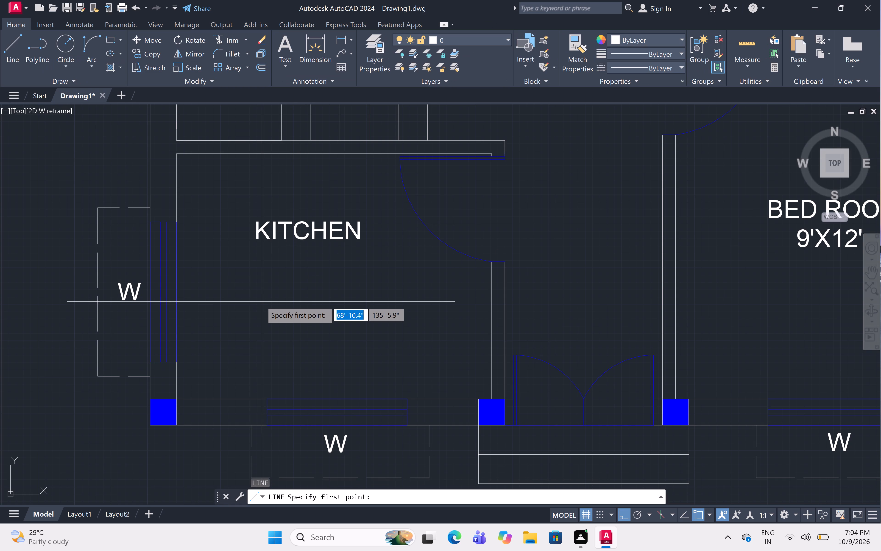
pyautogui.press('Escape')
# Draw an L-shaped counter line in the kitchen, down from its upper wall, parallel to the window wall, and about 7'-5" across to the door-side wall.
pyautogui.write('L')
pyautogui.press('space')
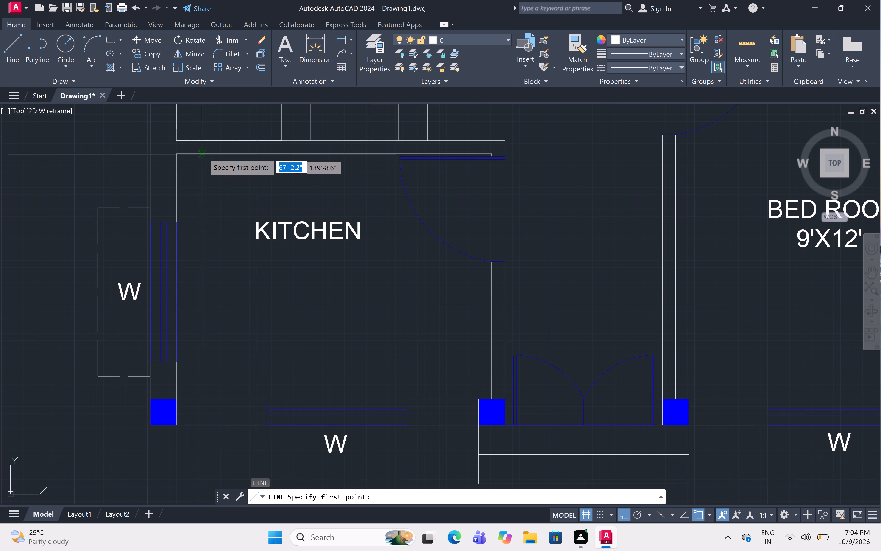
pyautogui.click(232, 152)
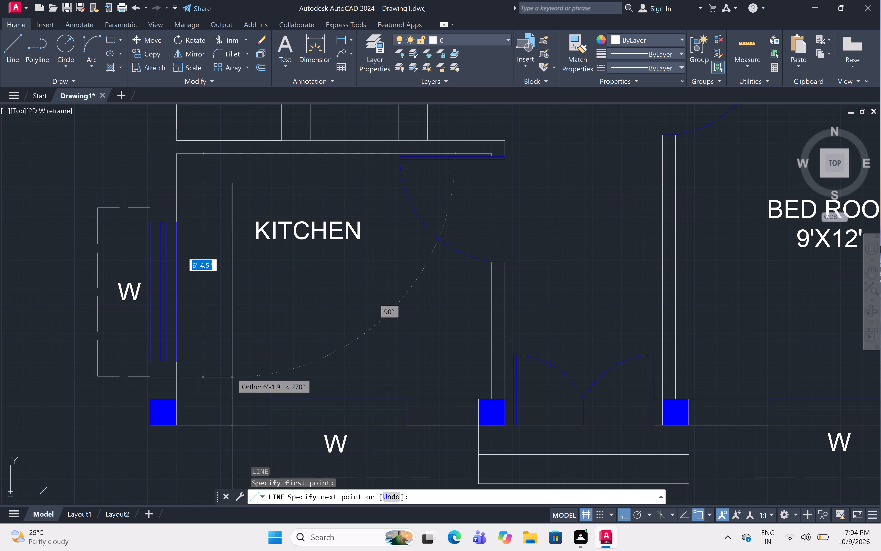
pyautogui.moveTo(230, 337); pyautogui.dragTo(228, 335)
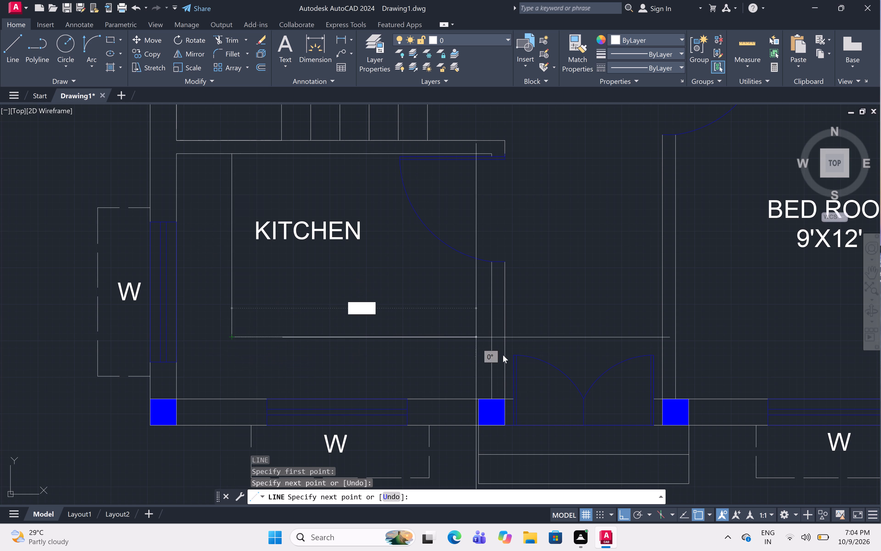
pyautogui.click(494, 336)
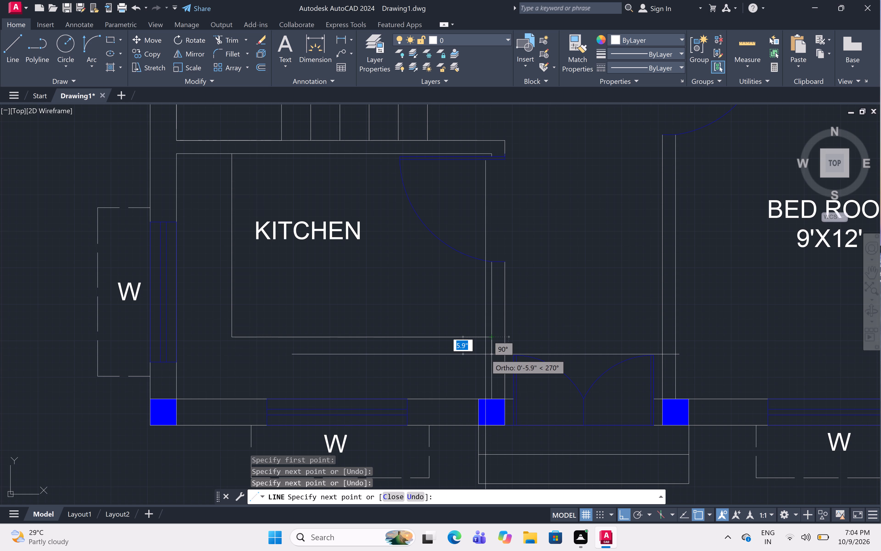
pyautogui.press('Escape')
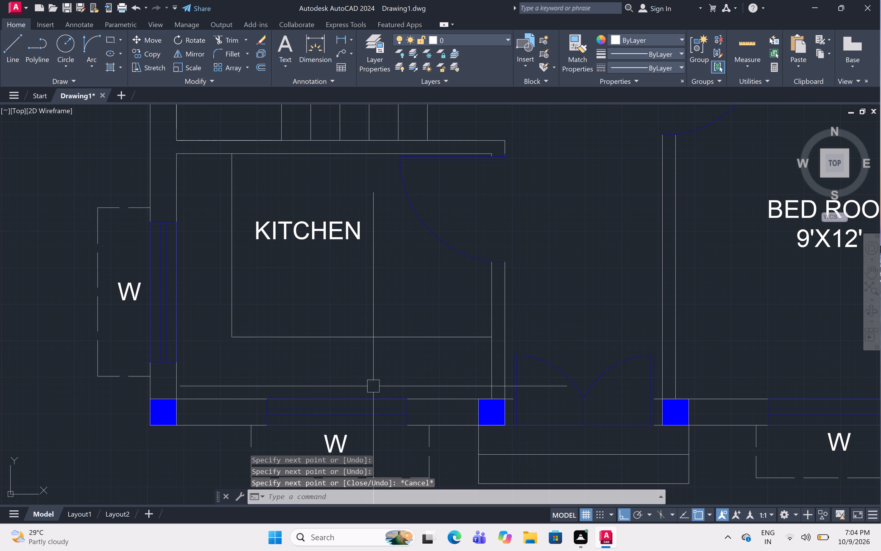
# Move the KITCHEN label diagonally down and right, towards the middle of the open area inside the counter line, with Ortho off.
pyautogui.scroll(-2, 426, 294)
pyautogui.moveTo(426, 292); pyautogui.dragTo(413, 321, button='middle')
pyautogui.scroll(3, 377, 297)
pyautogui.click(375, 292)
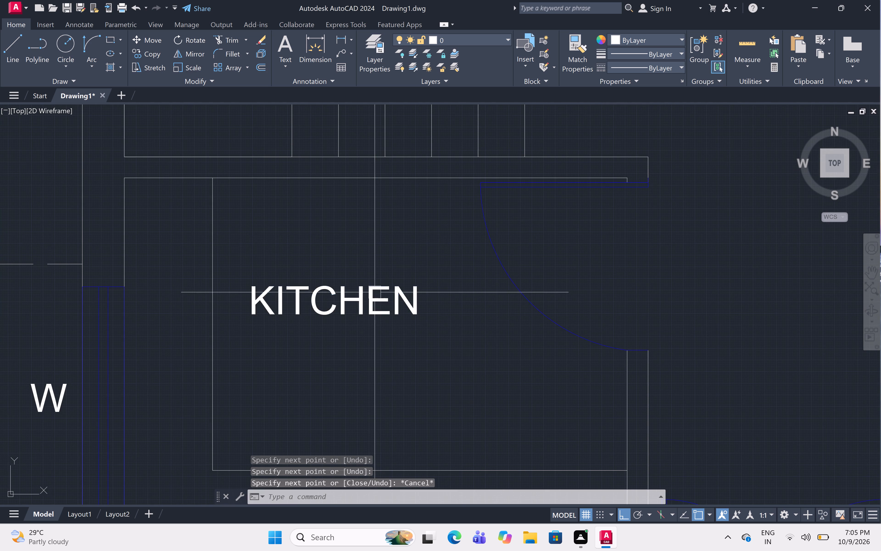
pyautogui.press('m')
pyautogui.press('space')
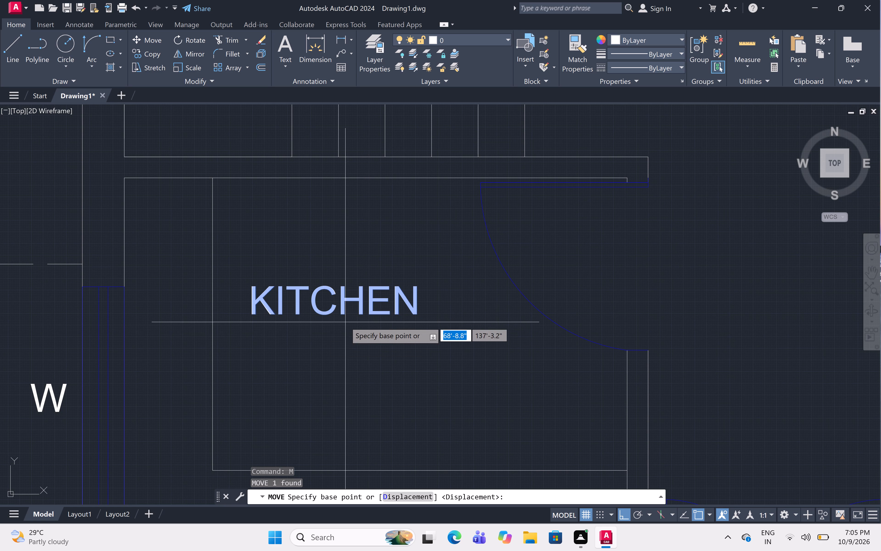
pyautogui.click(345, 309)
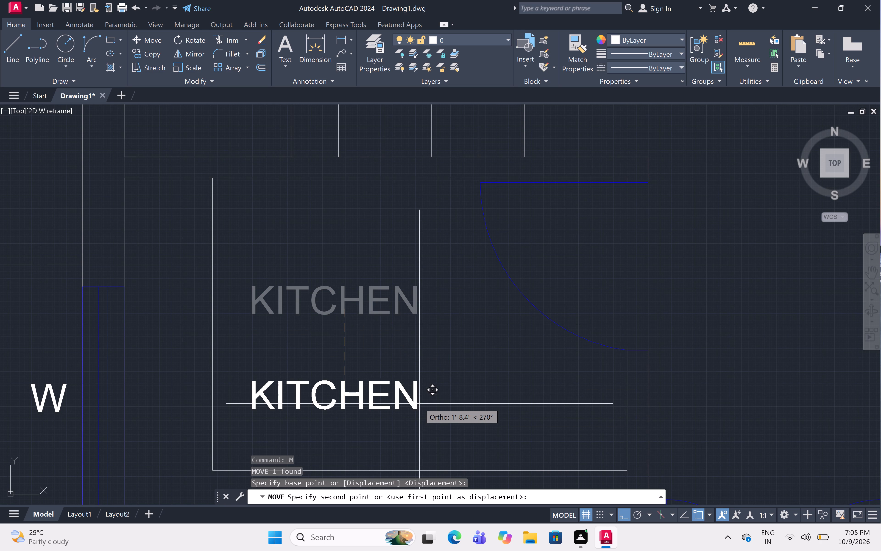
pyautogui.press('F8')
pyautogui.click(422, 349)
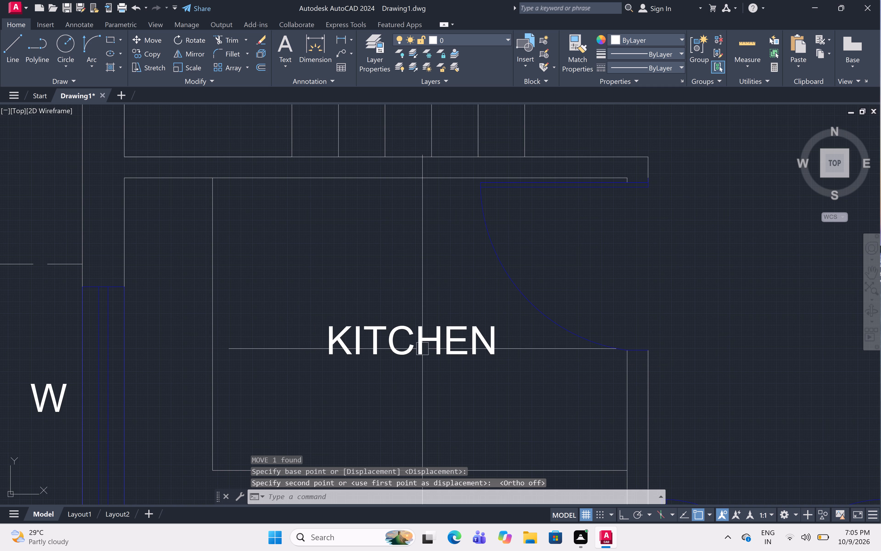
# Draw the stair direction line from the lower flight's end tread across to the landing, and about 4'-4" up to the last solid tread line.
pyautogui.scroll(-3, 421, 322)
pyautogui.moveTo(522, 318); pyautogui.dragTo(495, 356, button='middle')
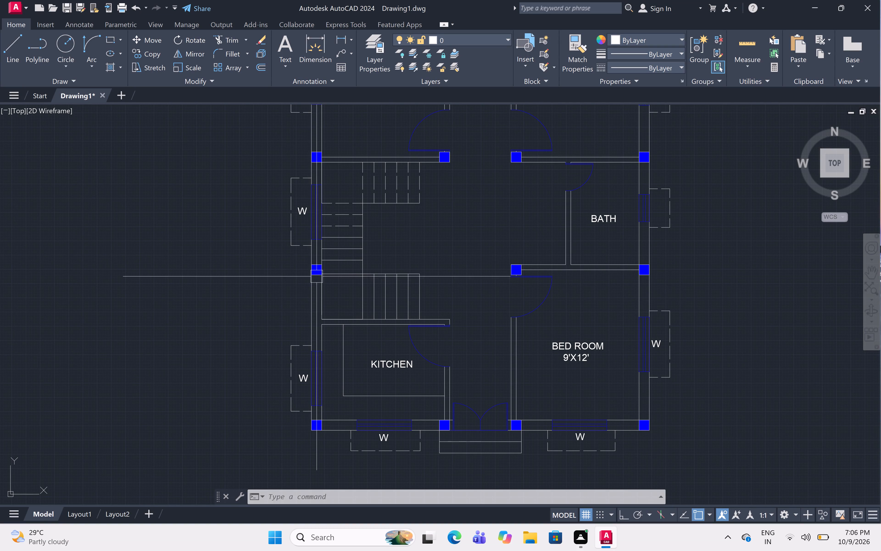
pyautogui.write('L')
pyautogui.press('space')
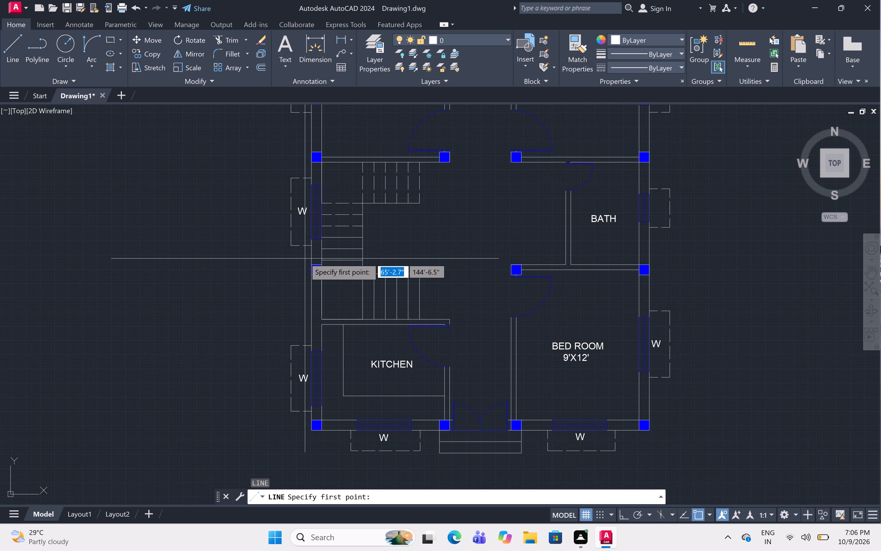
pyautogui.scroll(2, 360, 307)
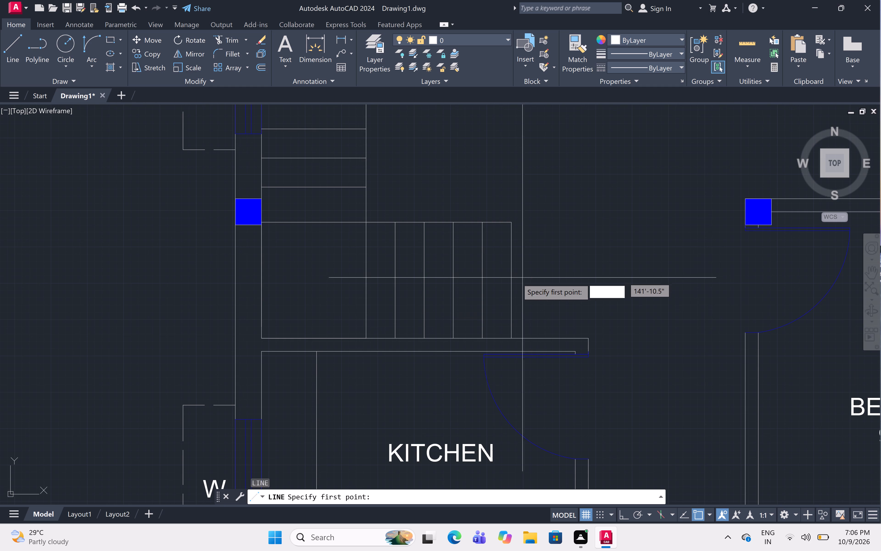
pyautogui.click(512, 278)
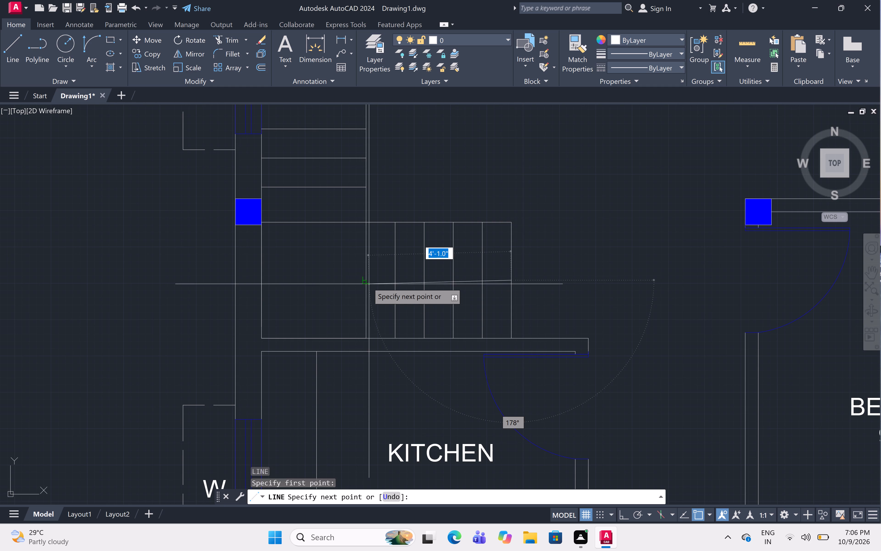
pyautogui.press('F8')
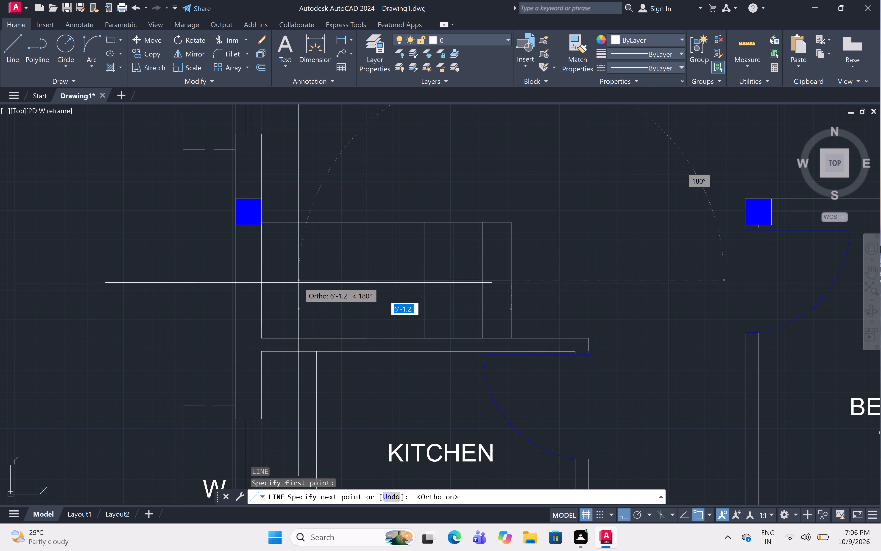
pyautogui.click(316, 285)
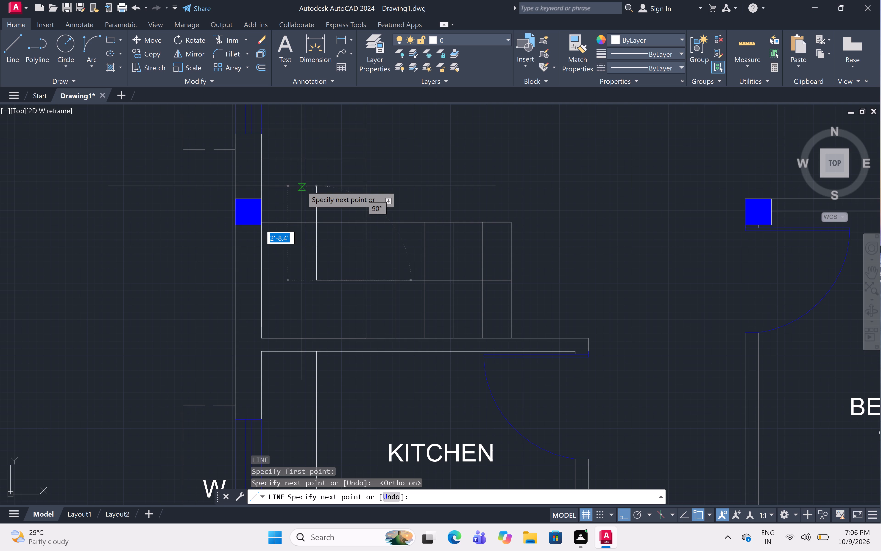
pyautogui.moveTo(315, 167); pyautogui.dragTo(301, 265, button='middle')
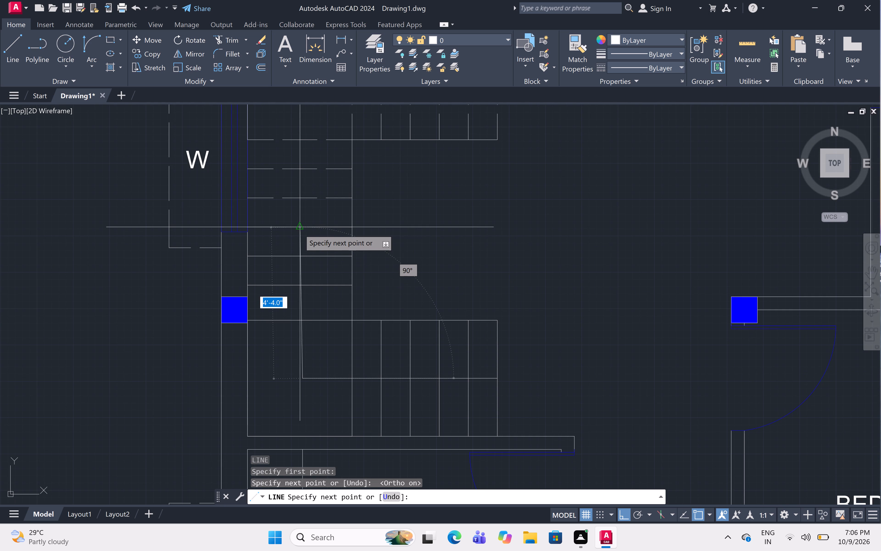
pyautogui.scroll(3, 308, 229)
pyautogui.click(294, 219)
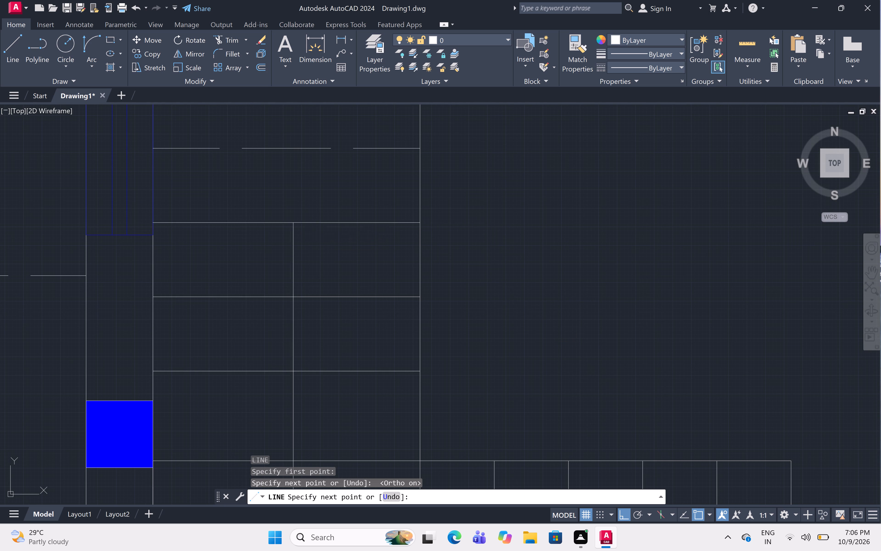
pyautogui.press('Escape')
# Draw one slanted arrowhead line from the upper end of the stair direction line, downward and to the left, with Ortho off.
pyautogui.scroll(2, 285, 255)
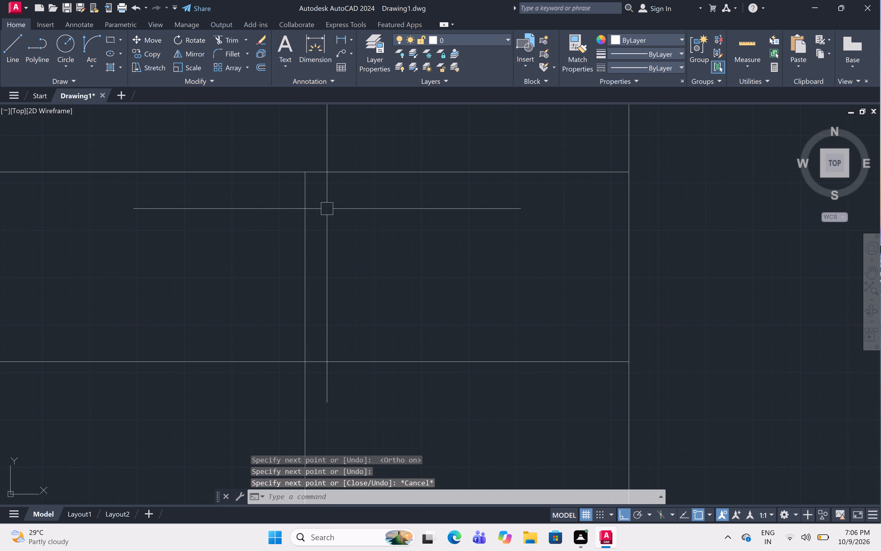
pyautogui.press('l')
pyautogui.press('space')
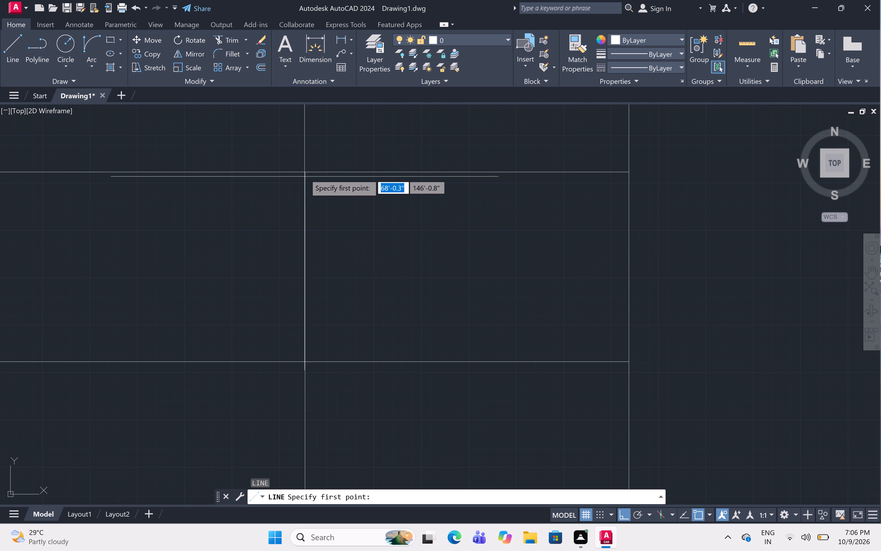
pyautogui.click(305, 174)
pyautogui.press('F8')
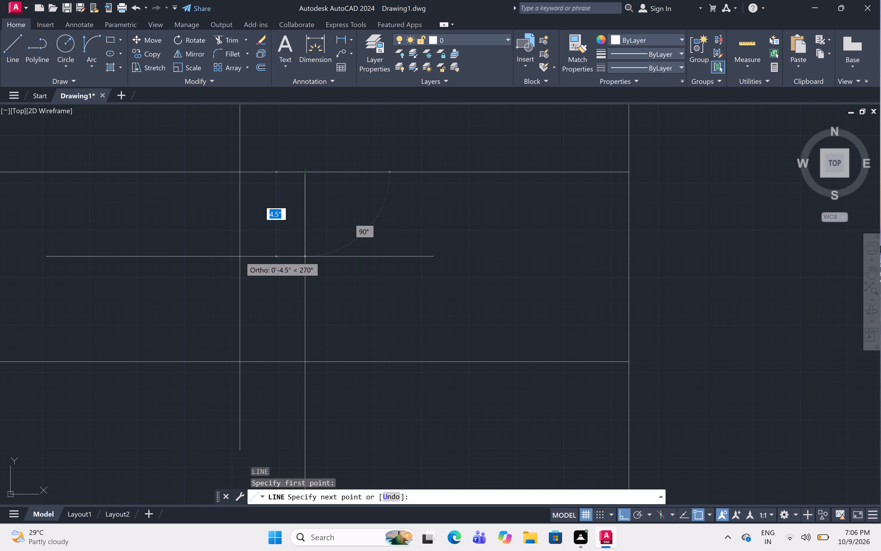
pyautogui.click(218, 312)
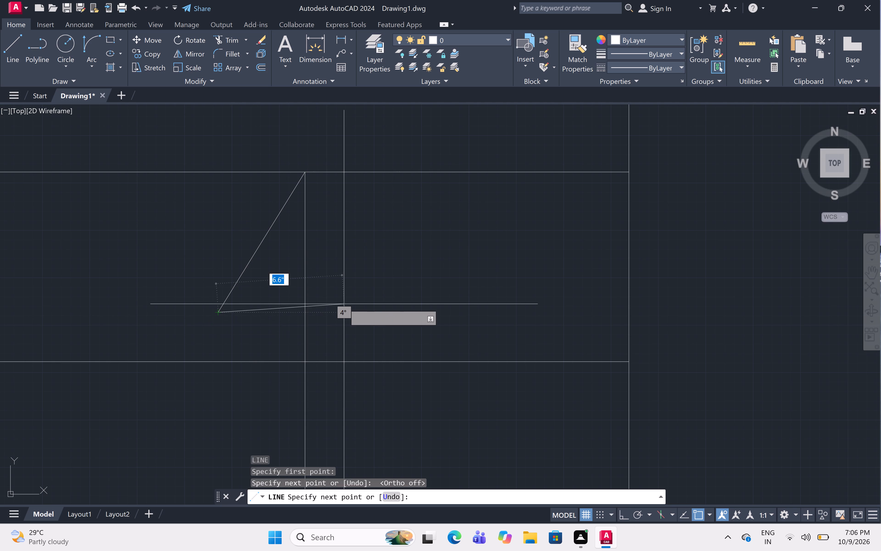
pyautogui.press('Escape')
# Mirror the slanted arrowhead line about the vertical stair direction line, keeping the source line.
pyautogui.click(276, 224)
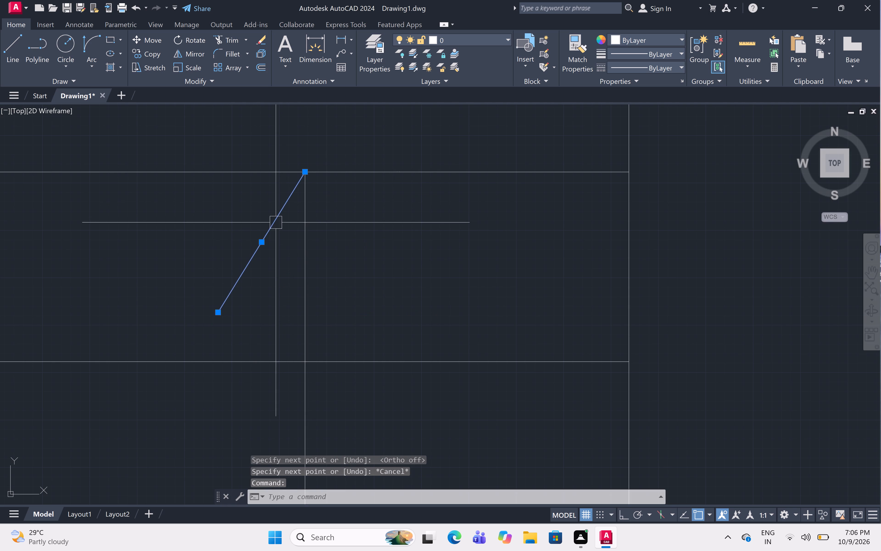
pyautogui.click(204, 51)
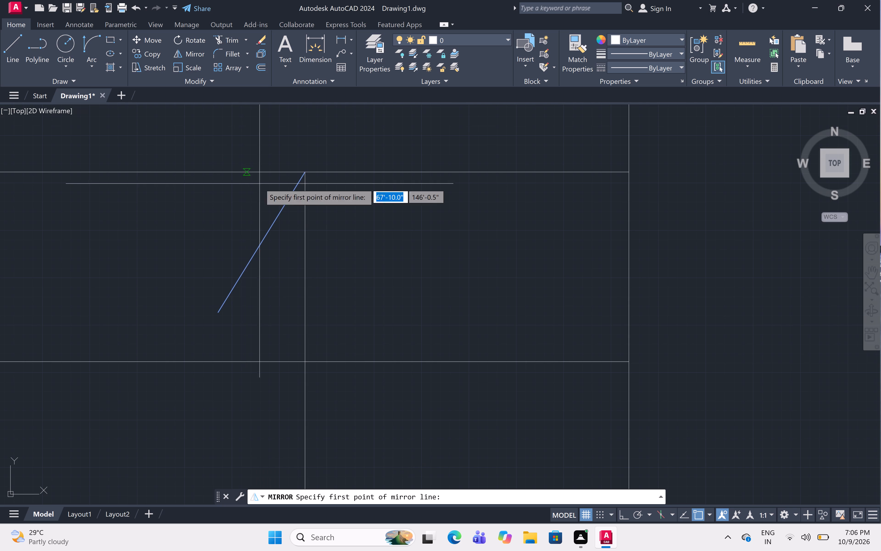
pyautogui.click(303, 170)
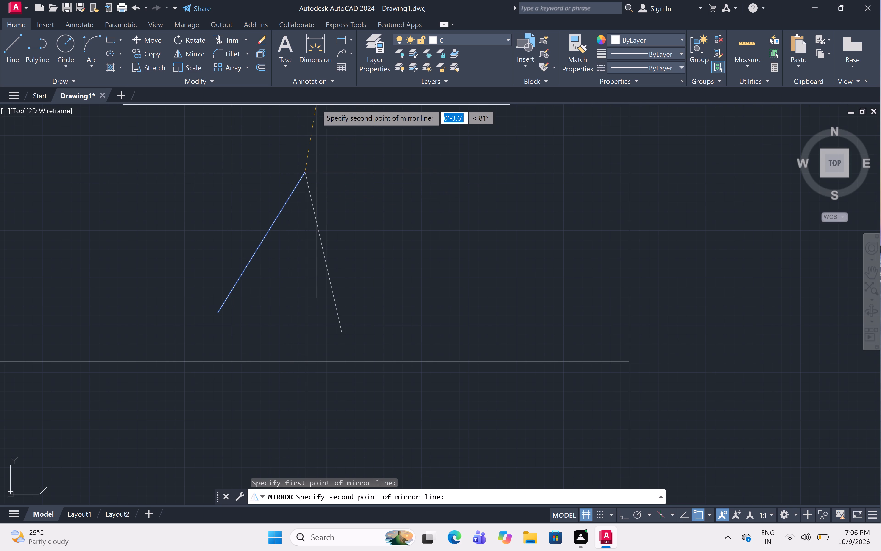
pyautogui.press('F8')
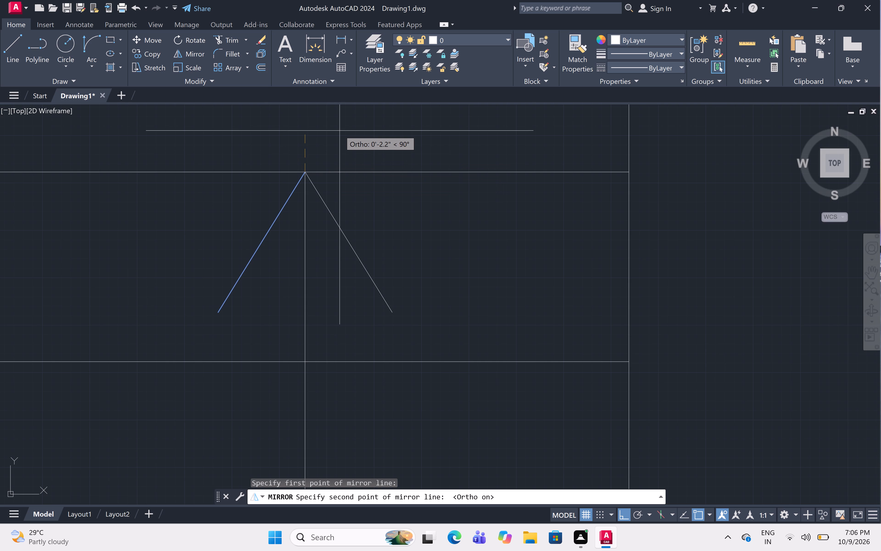
pyautogui.click(324, 127)
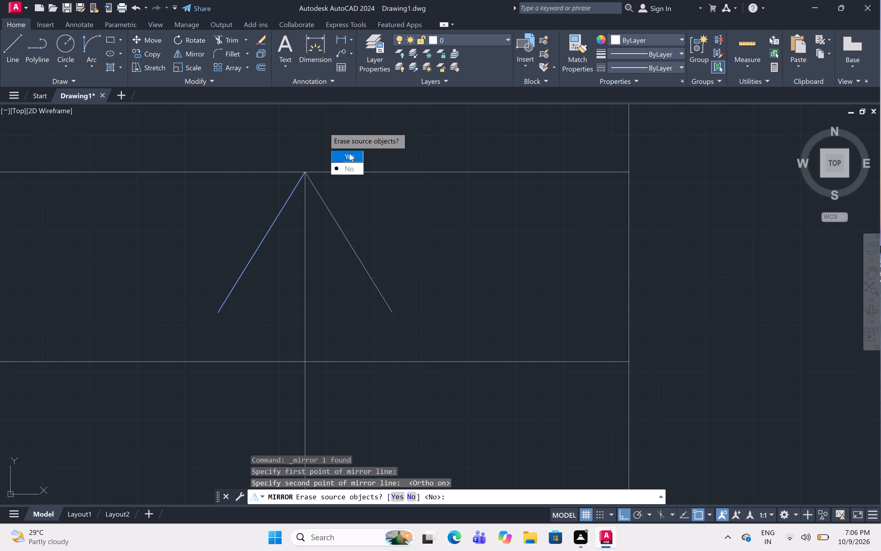
pyautogui.moveTo(357, 169); pyautogui.dragTo(324, 127)
# Close the arrowhead into a triangle with a horizontal base line about 9.2" long between the two slanted lines' lower ends.
pyautogui.scroll(-2, 399, 227)
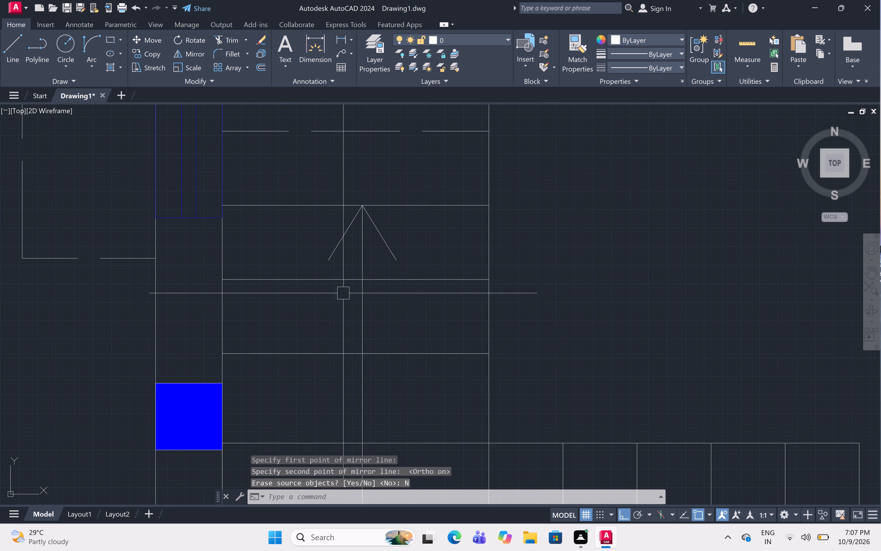
pyautogui.moveTo(347, 274); pyautogui.dragTo(353, 292, button='middle')
pyautogui.scroll(2, 349, 269)
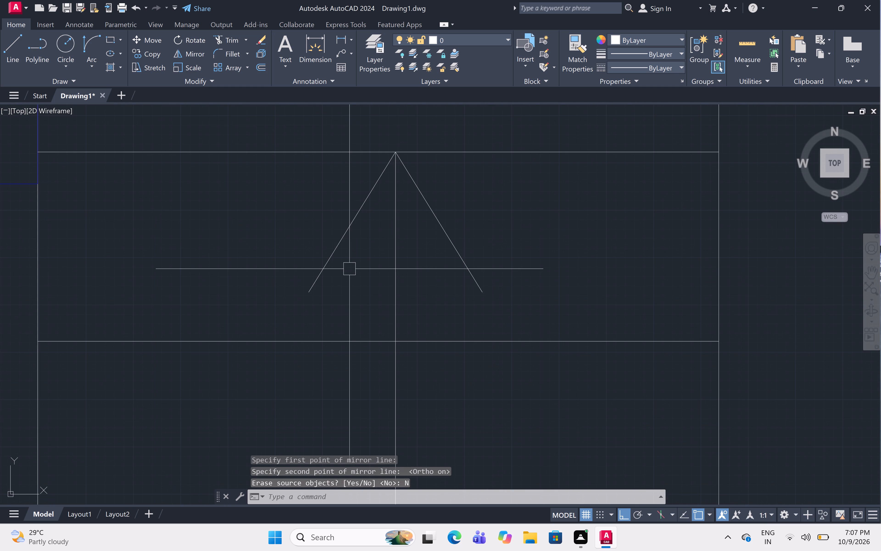
pyautogui.write('L')
pyautogui.press('space')
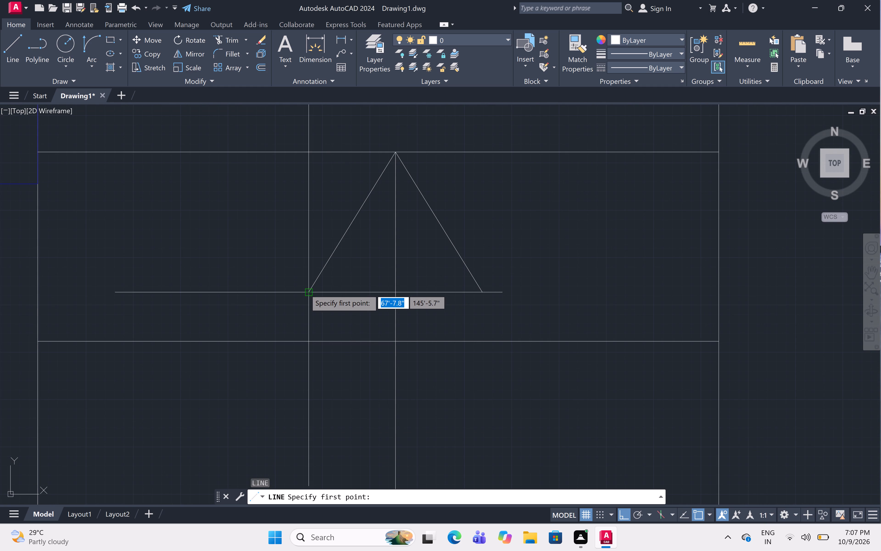
pyautogui.click(305, 290)
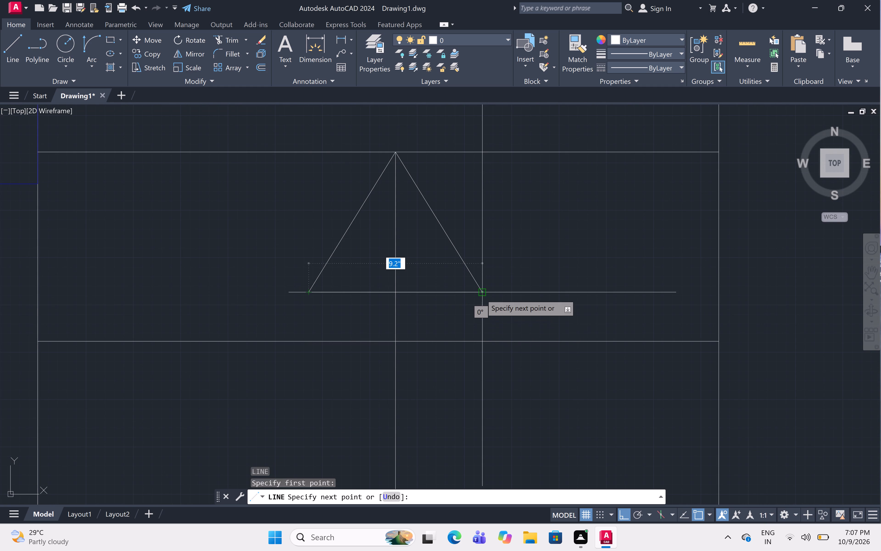
pyautogui.click(481, 295)
pyautogui.press('Escape')
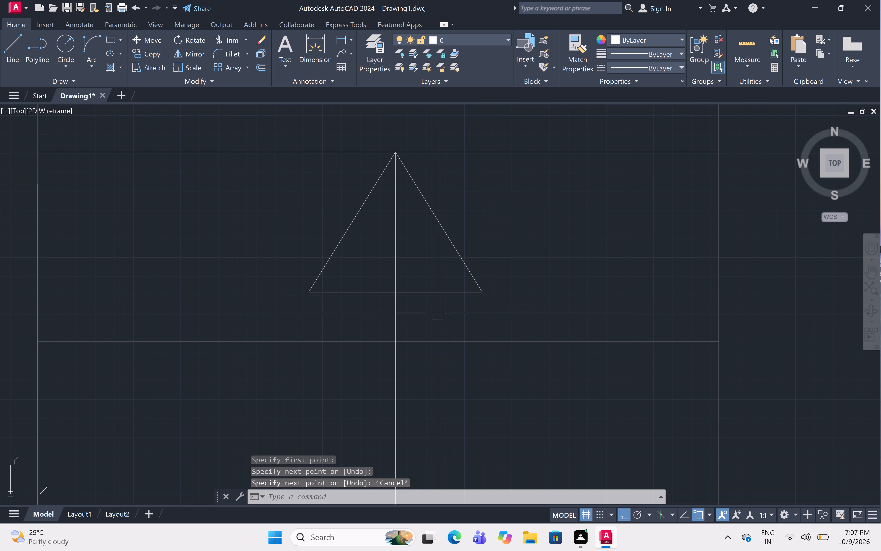
# Trim away the part of the vertical stair direction line that lies inside the triangular arrowhead.
pyautogui.moveTo(359, 279); pyautogui.dragTo(401, 347, button='middle')
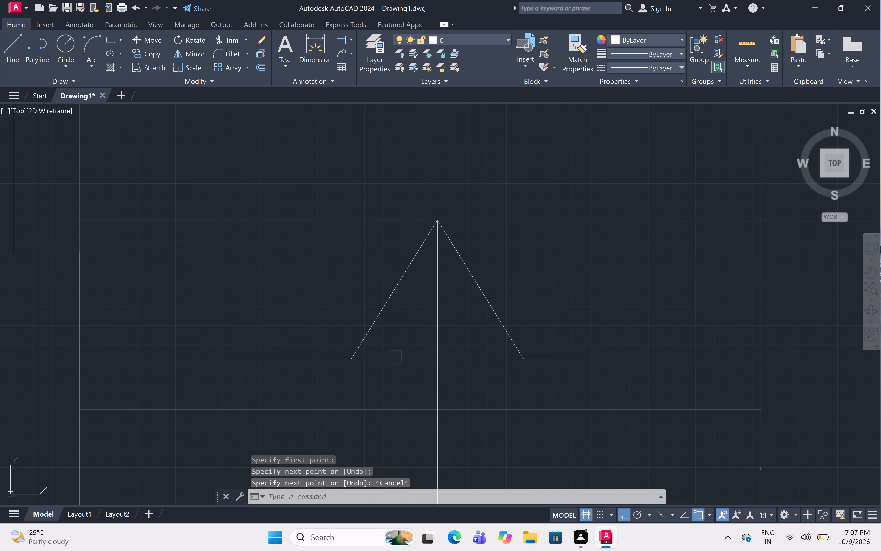
pyautogui.scroll(2, 438, 341)
pyautogui.scroll(-1, 668, 266)
pyautogui.moveTo(668, 266); pyautogui.dragTo(655, 300, button='middle')
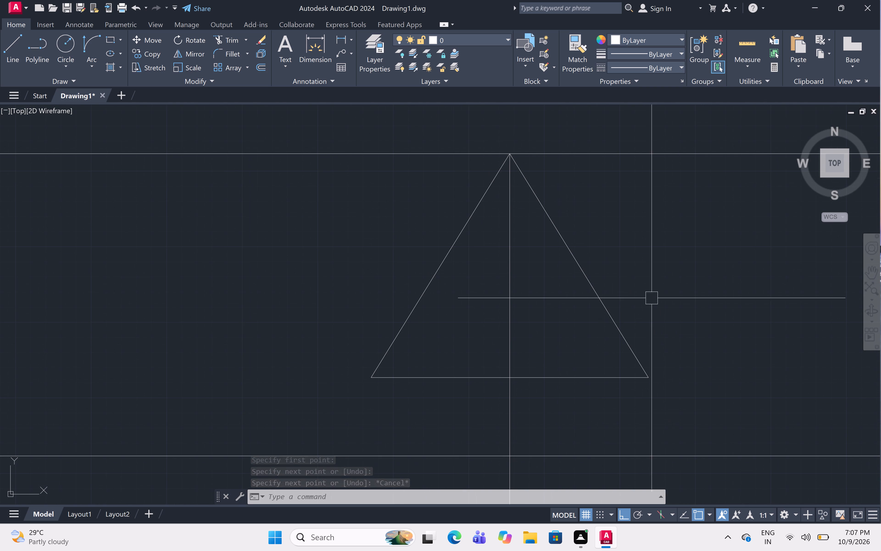
pyautogui.moveTo(669, 285); pyautogui.dragTo(617, 301, button='middle')
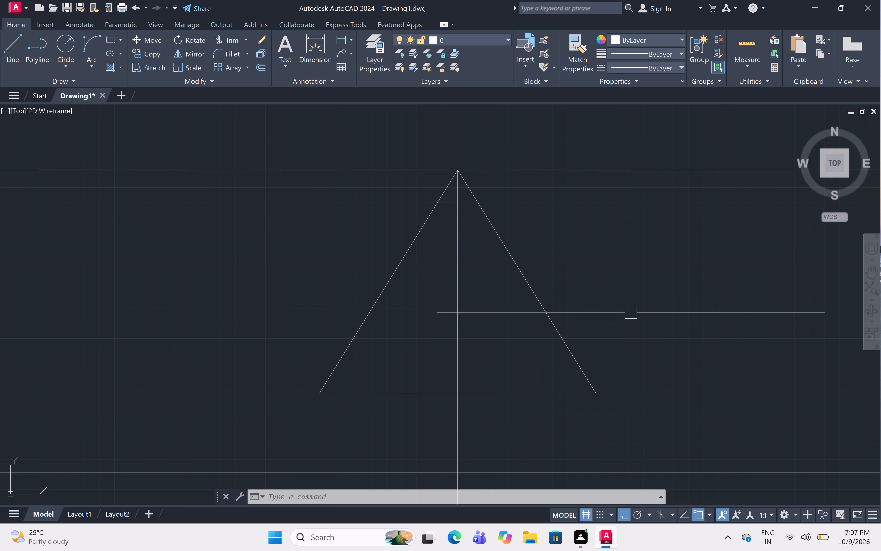
pyautogui.press('t')
pyautogui.press('r')
pyautogui.press('space')
pyautogui.click(456, 298)
pyautogui.scroll(-7, 457, 297)
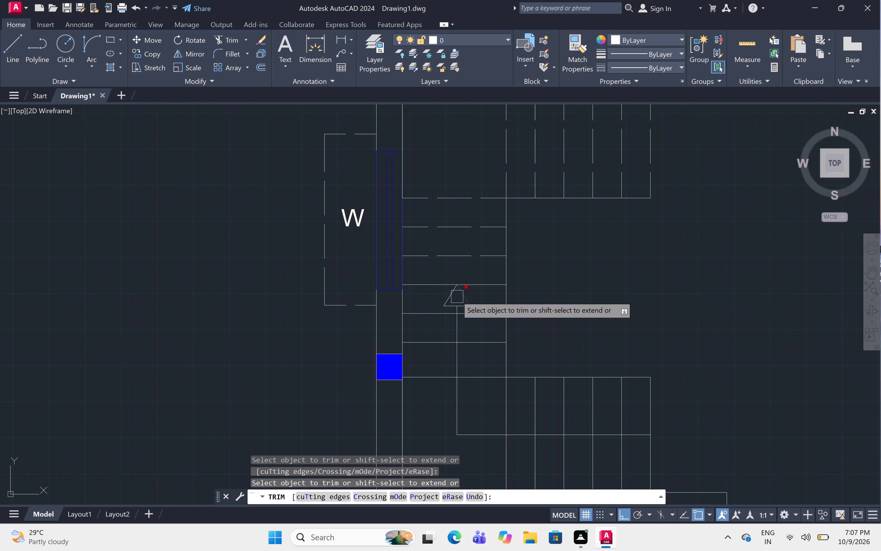
pyautogui.press('Escape')
# Examine the whole floor plan and its room labels for missing or incomplete room names and sizes.
pyautogui.scroll(-4, 583, 281)
pyautogui.moveTo(583, 281); pyautogui.dragTo(571, 267, button='middle')
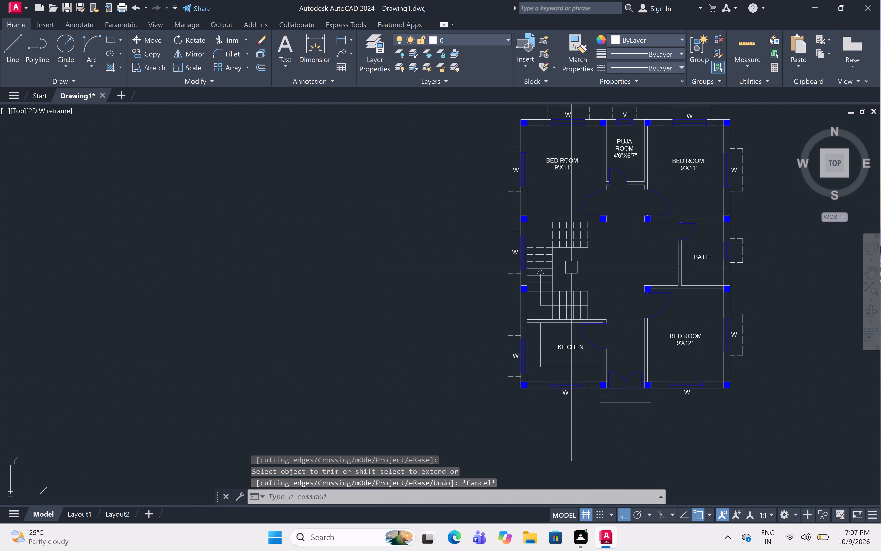
pyautogui.scroll(-1, 572, 267)
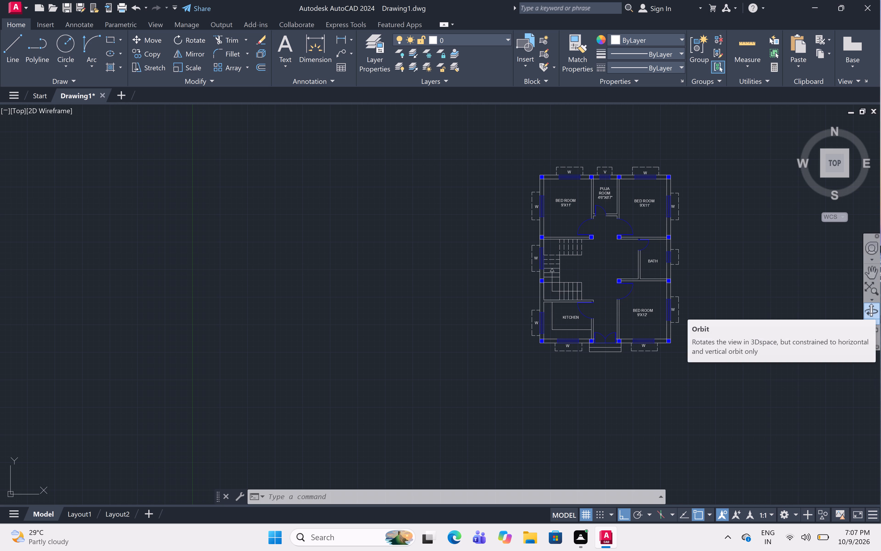
pyautogui.moveTo(747, 271); pyautogui.dragTo(562, 253, button='middle')
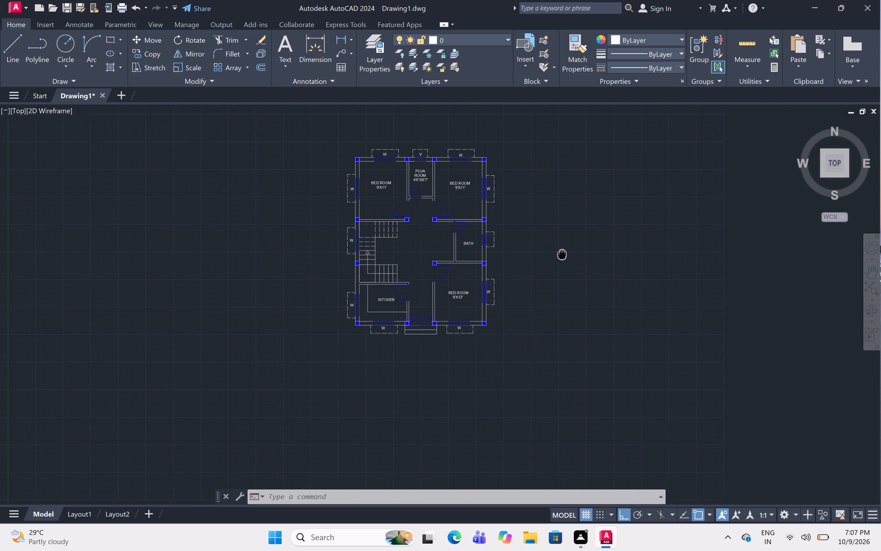
pyautogui.moveTo(562, 253); pyautogui.dragTo(614, 261, button='middle')
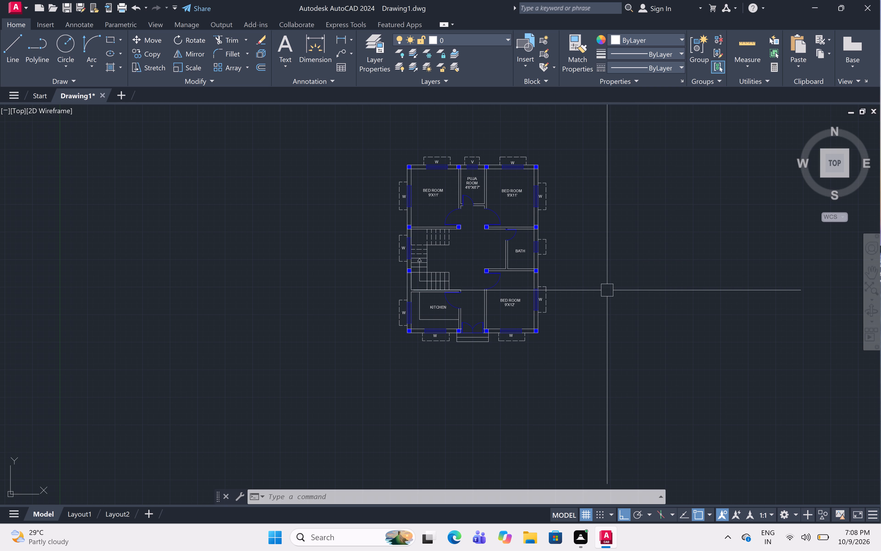
pyautogui.hscroll(20, 607, 290)
pyautogui.hscroll(20, 607, 290)
pyautogui.hscroll(20, 607, 290)
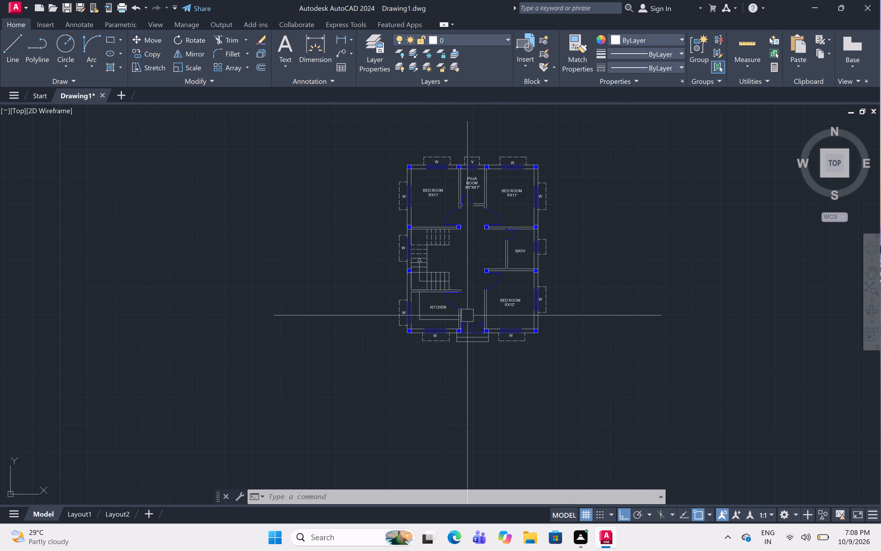
pyautogui.scroll(2, 466, 310)
pyautogui.moveTo(466, 308); pyautogui.dragTo(499, 400, button='middle')
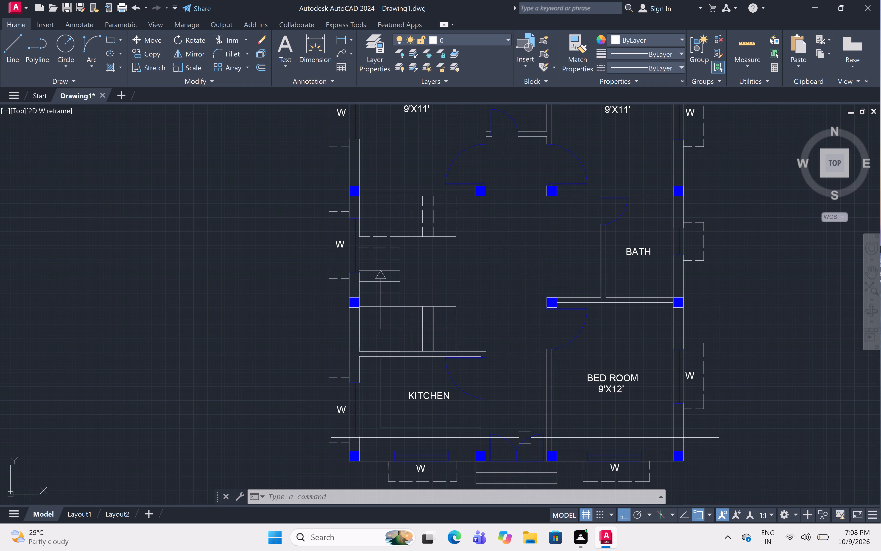
pyautogui.moveTo(503, 211); pyautogui.dragTo(513, 269, button='middle')
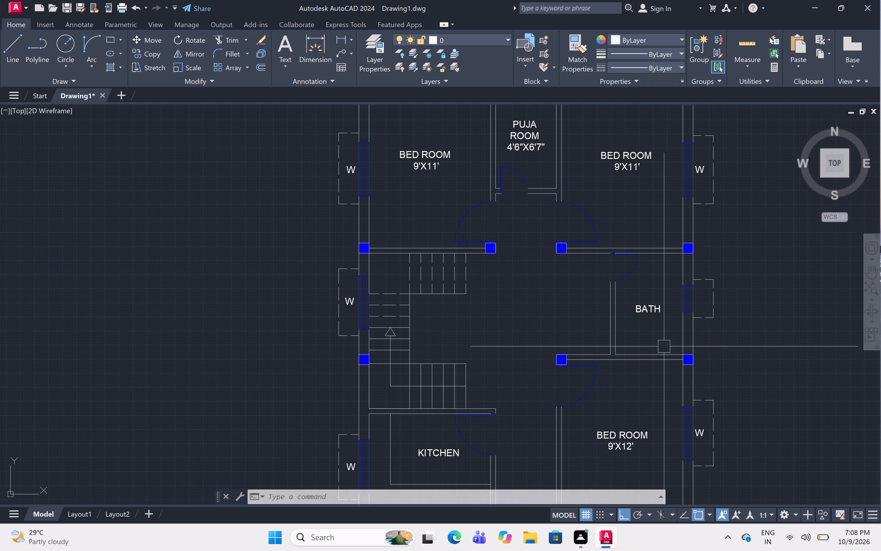
pyautogui.moveTo(680, 344); pyautogui.dragTo(636, 329, button='middle')
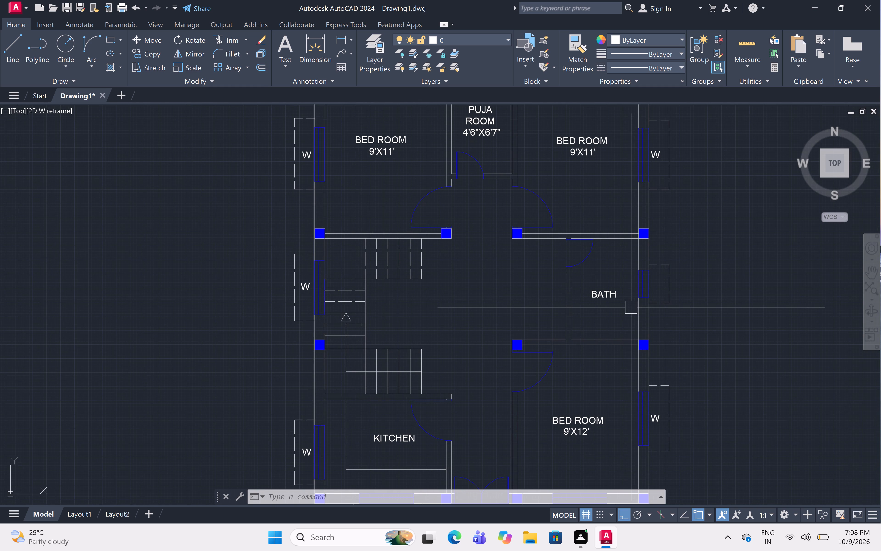
# Change the BATH label to TOILET with a second line reading 5'X7'6", indented by one space.
pyautogui.scroll(3, 629, 264)
pyautogui.moveTo(602, 352); pyautogui.dragTo(644, 182, button='middle')
pyautogui.doubleClick(597, 215)
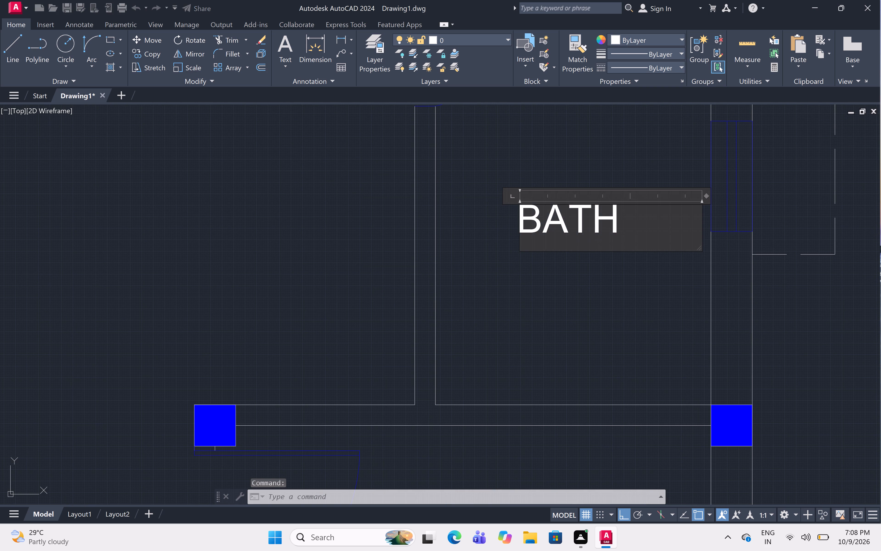
pyautogui.click(635, 232)
pyautogui.press('BackSpace')
pyautogui.press('BackSpace')
pyautogui.press('BackSpace')
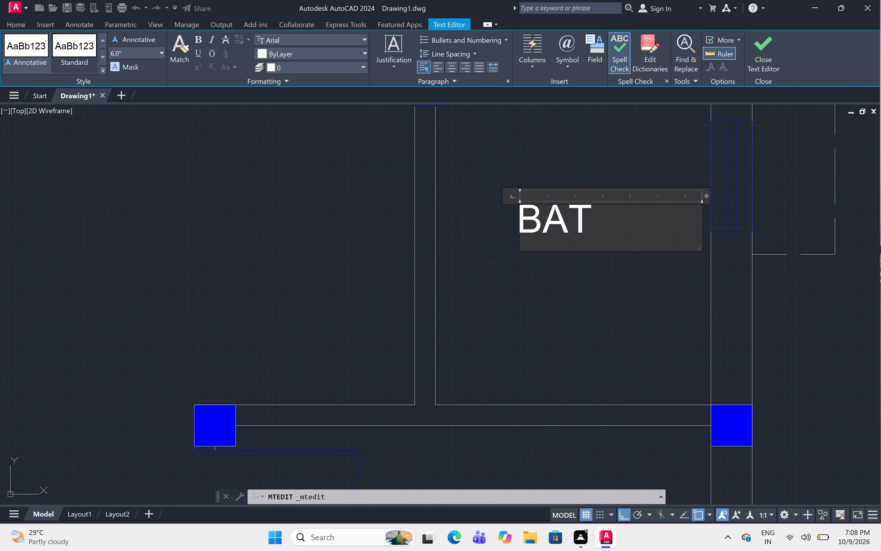
pyautogui.press('BackSpace')
pyautogui.write('TOILW')
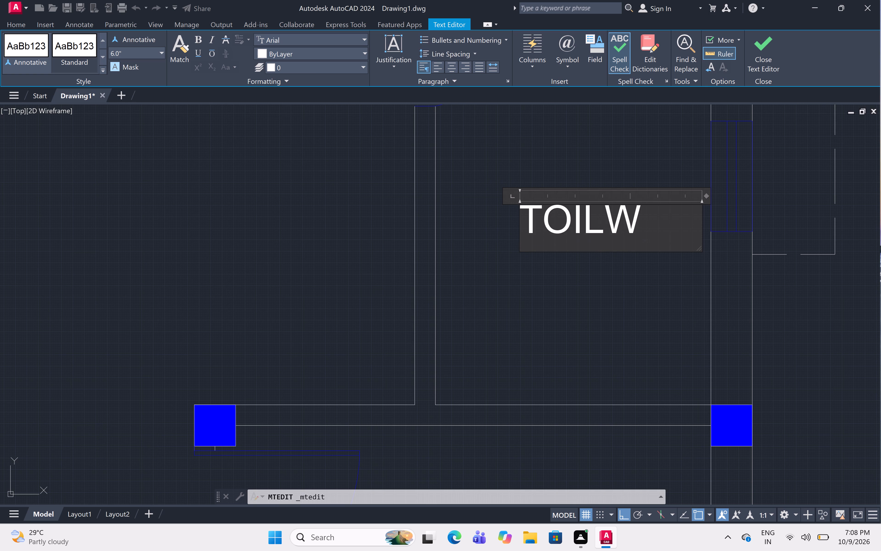
pyautogui.press('BackSpace')
pyautogui.write('ET')
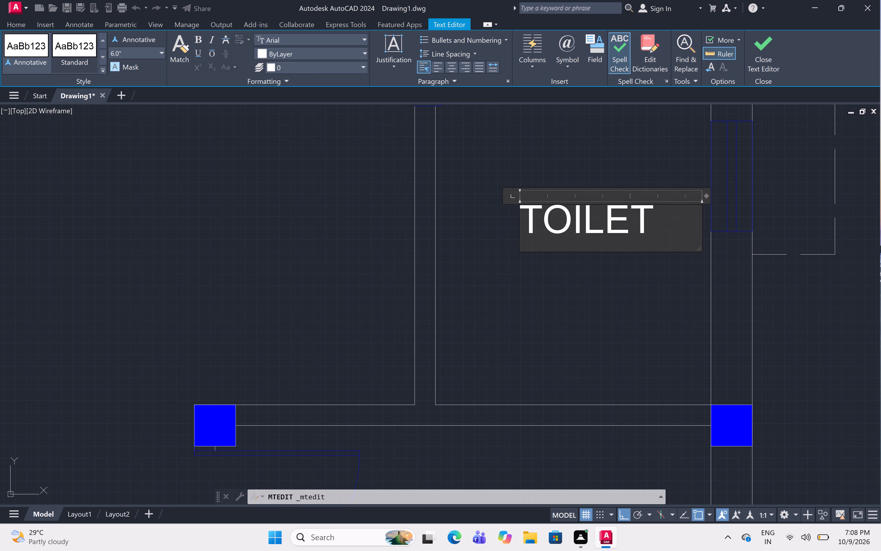
pyautogui.press('Return')
pyautogui.write("5'")
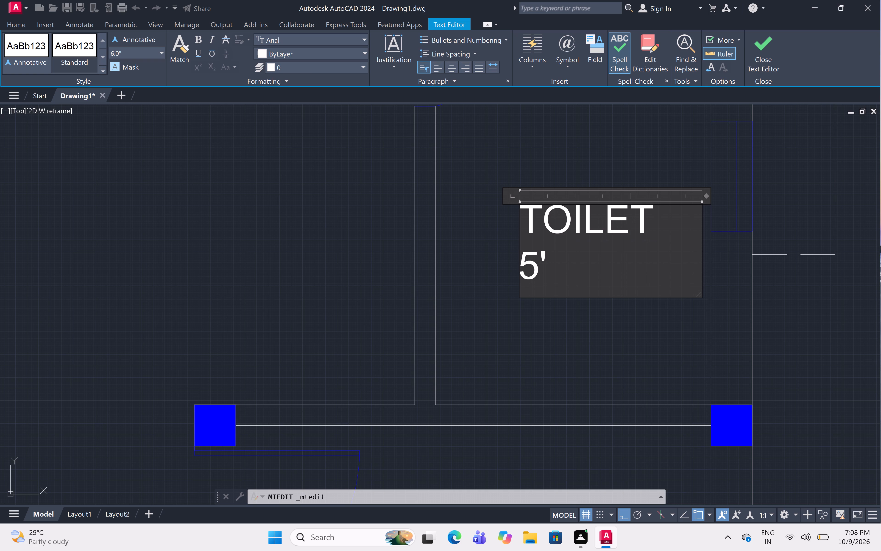
pyautogui.press('x')
pyautogui.write('7\'6"')
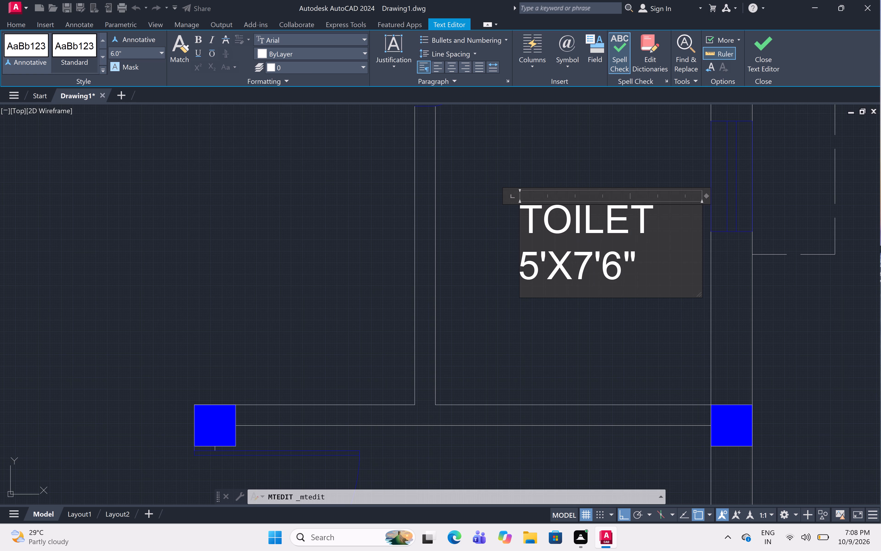
pyautogui.click(526, 271)
pyautogui.press('space')
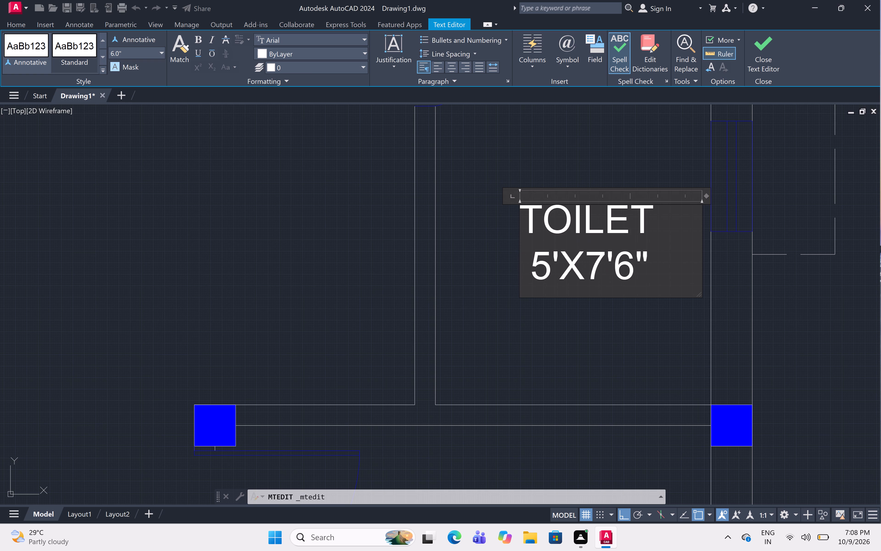
pyautogui.click(533, 310)
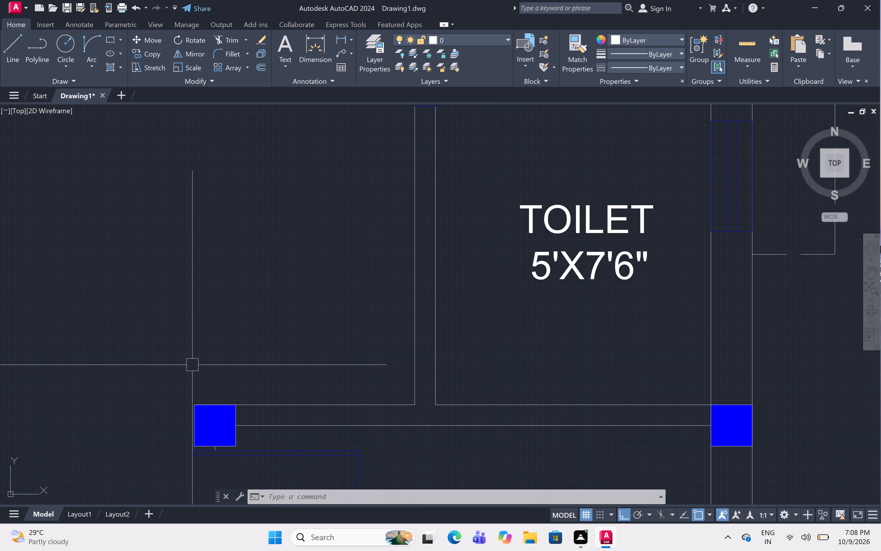
# Add a multiline text label reading DINING & on one line and LIVING AREA below it, in the open area between staircase and toilet.
pyautogui.scroll(-3, 304, 260)
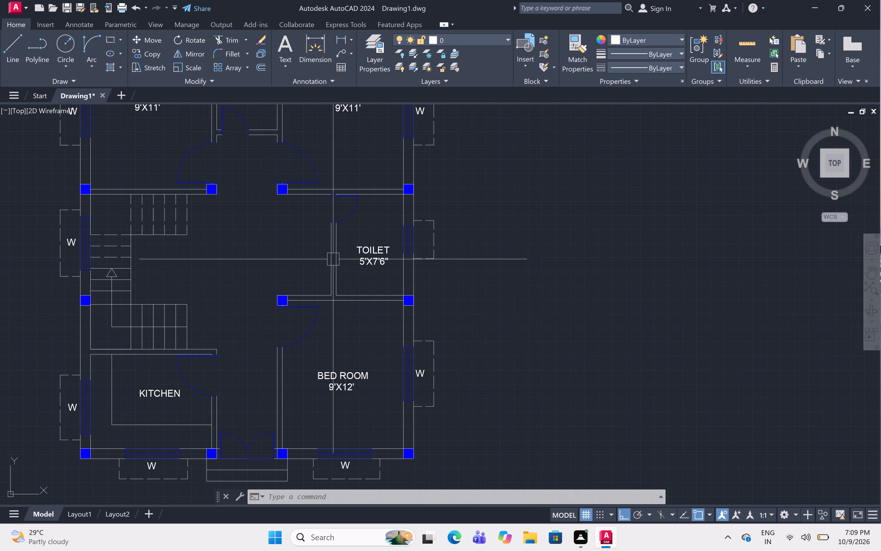
pyautogui.moveTo(336, 273); pyautogui.dragTo(479, 194, button='middle')
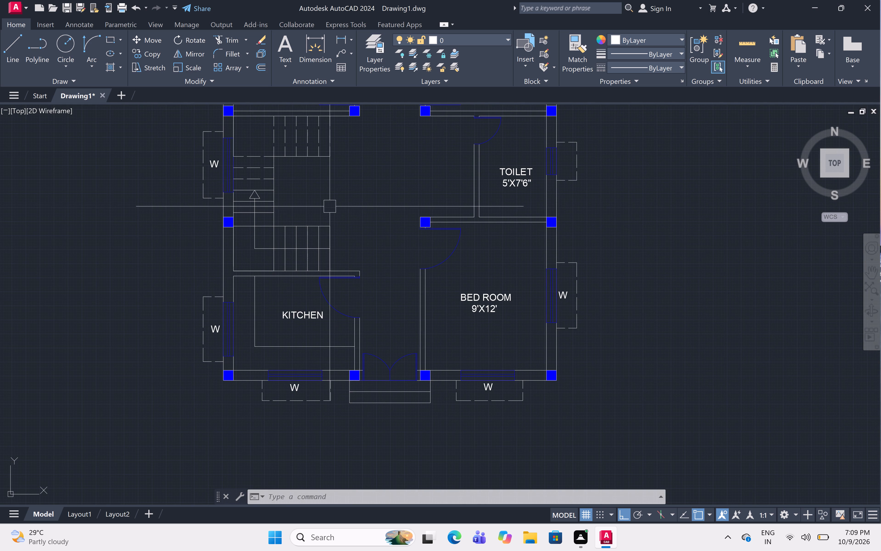
pyautogui.moveTo(388, 151); pyautogui.dragTo(388, 201, button='middle')
pyautogui.scroll(2, 384, 219)
pyautogui.moveTo(383, 218); pyautogui.dragTo(383, 219, button='middle')
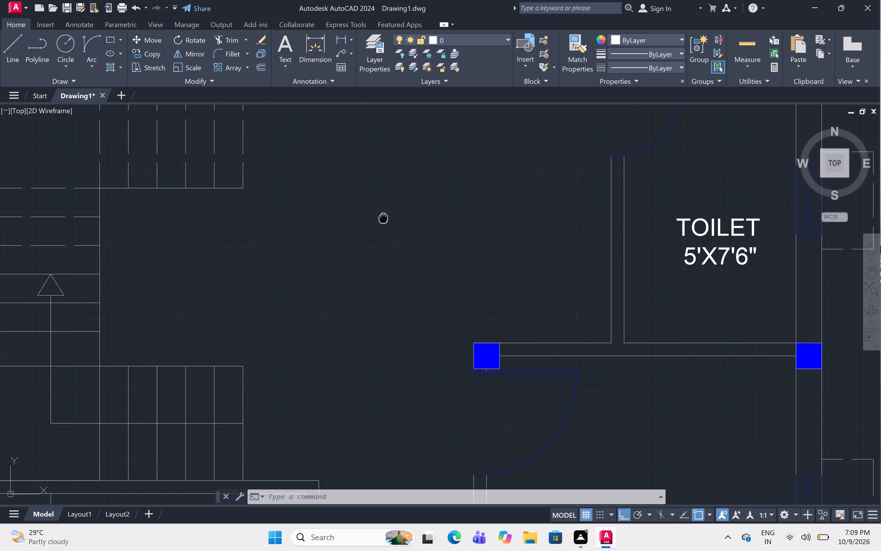
pyautogui.moveTo(383, 219); pyautogui.dragTo(388, 300, button='middle')
pyautogui.press('m')
pyautogui.write('T')
pyautogui.press('space')
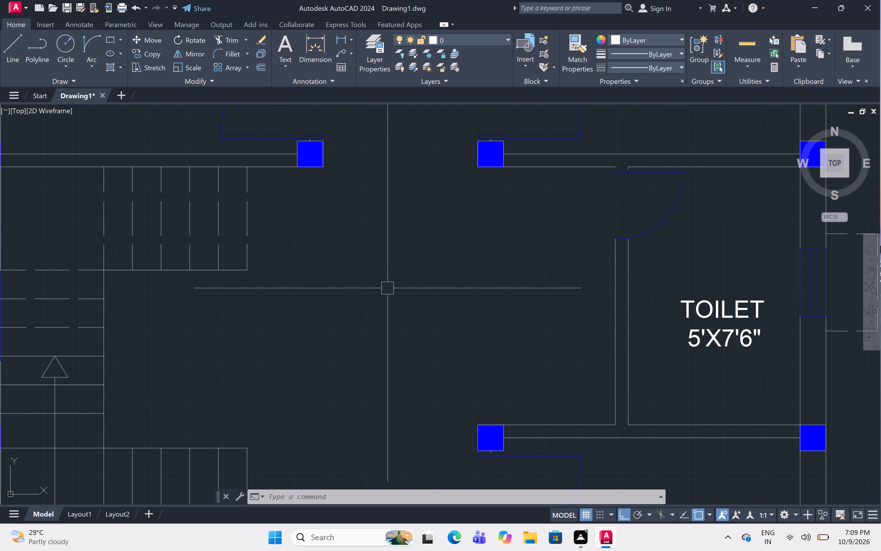
pyautogui.moveTo(318, 234); pyautogui.dragTo(319, 237)
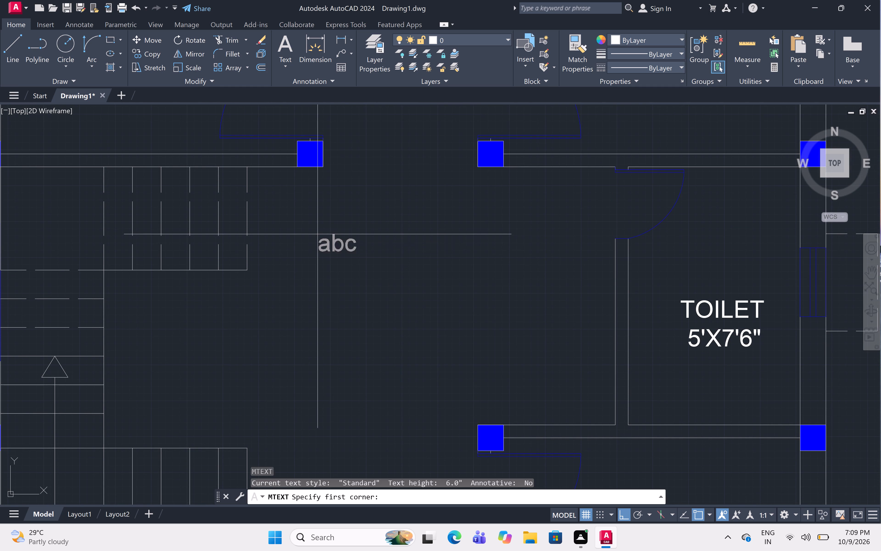
pyautogui.click(477, 343)
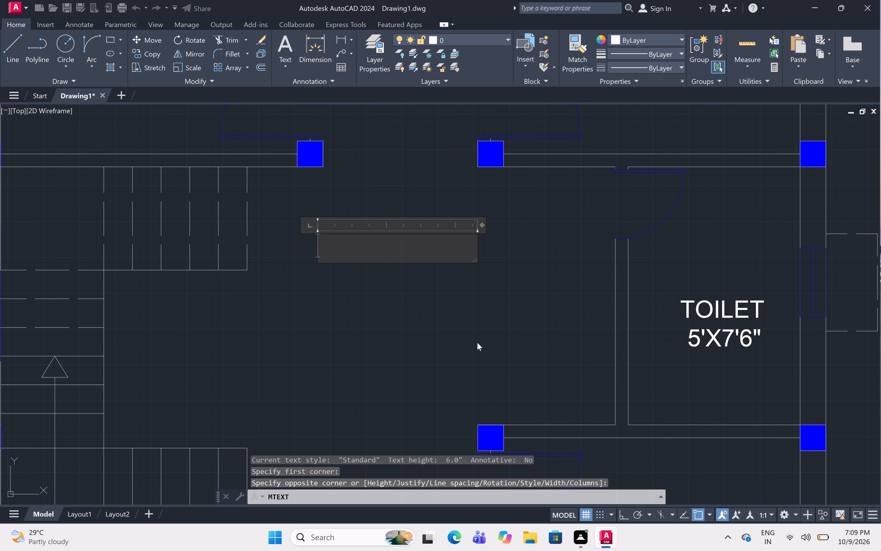
pyautogui.write('DINING')
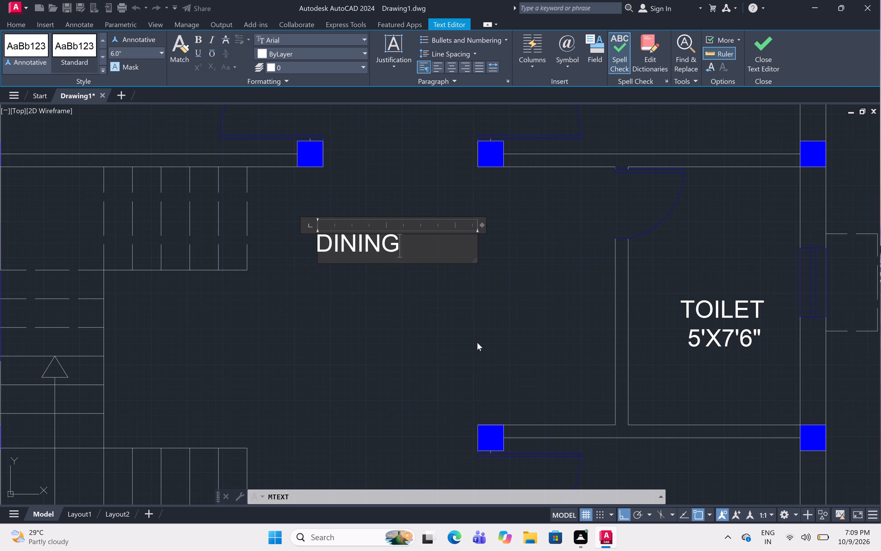
pyautogui.hotkey('shift', '&')
pyautogui.press('BackSpace')
pyautogui.press('space')
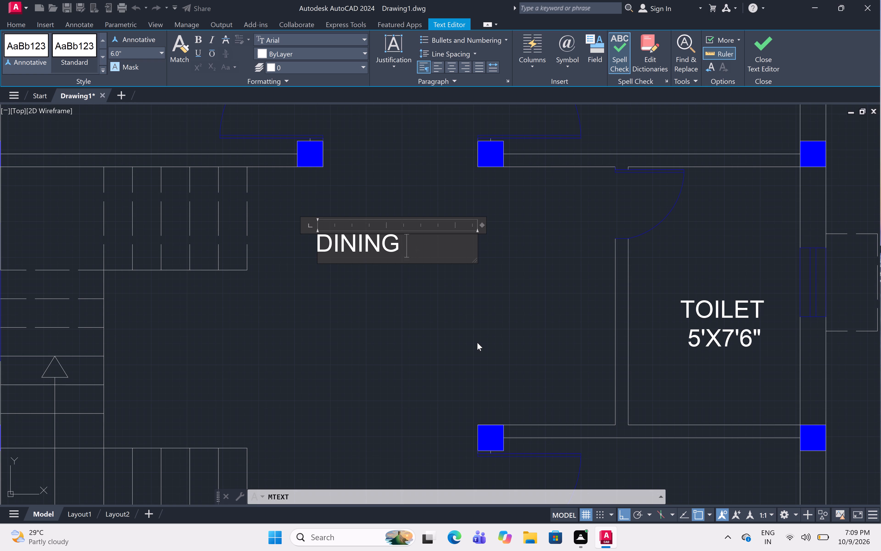
pyautogui.hotkey('shift', '&')
pyautogui.press('Return')
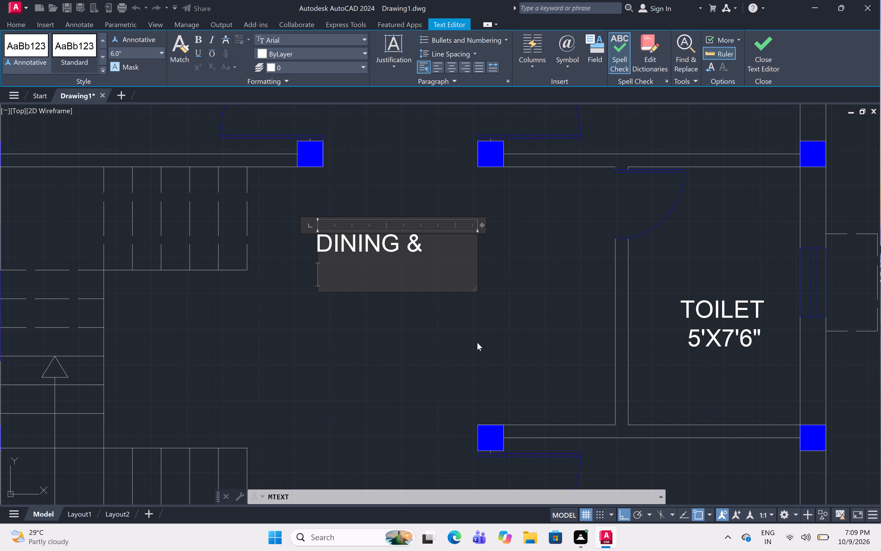
pyautogui.write('LIVING')
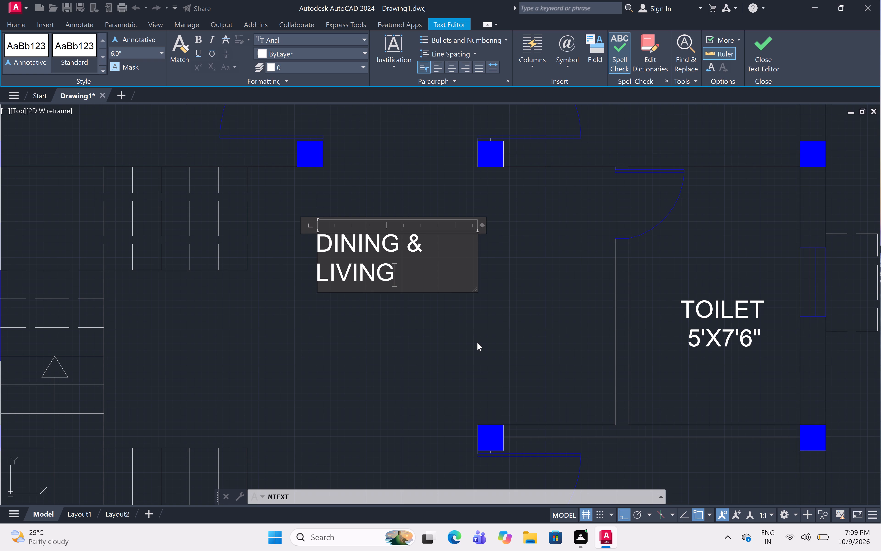
pyautogui.press('space')
pyautogui.write('AREA')
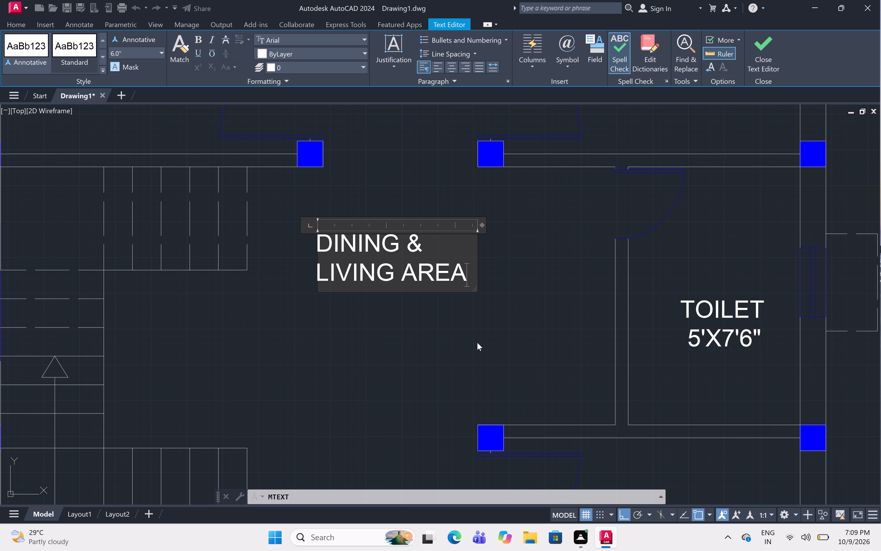
# Complete the dining and living area label with a third line reading 11'X9', indented by three spaces.
pyautogui.press('Return')
pyautogui.press('space')
pyautogui.press('space')
pyautogui.press('space')
pyautogui.write("11'")
pyautogui.press('x')
pyautogui.write("9'")
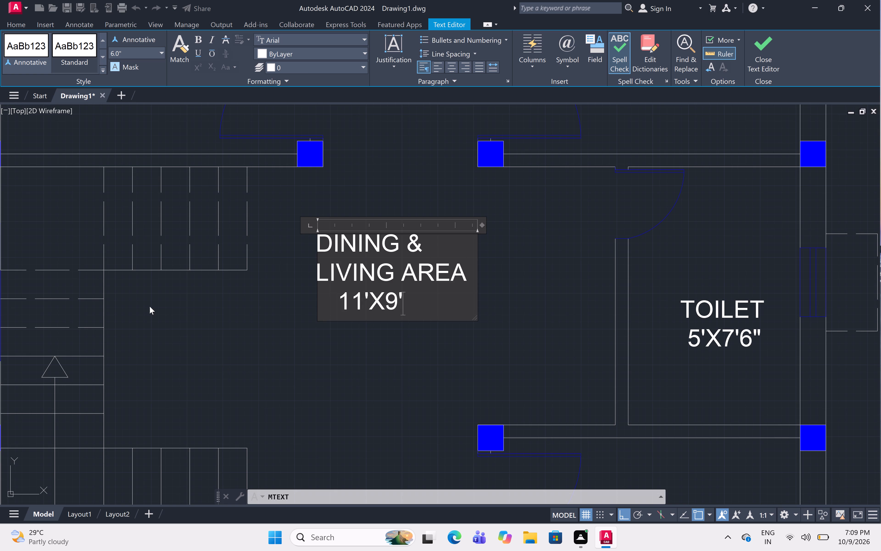
pyautogui.click(322, 339)
# Add a multiline text label reading STAIRCASE in the open space beside the stair direction arrow, between the two side flights.
pyautogui.scroll(-3, 403, 236)
pyautogui.scroll(-2, 396, 259)
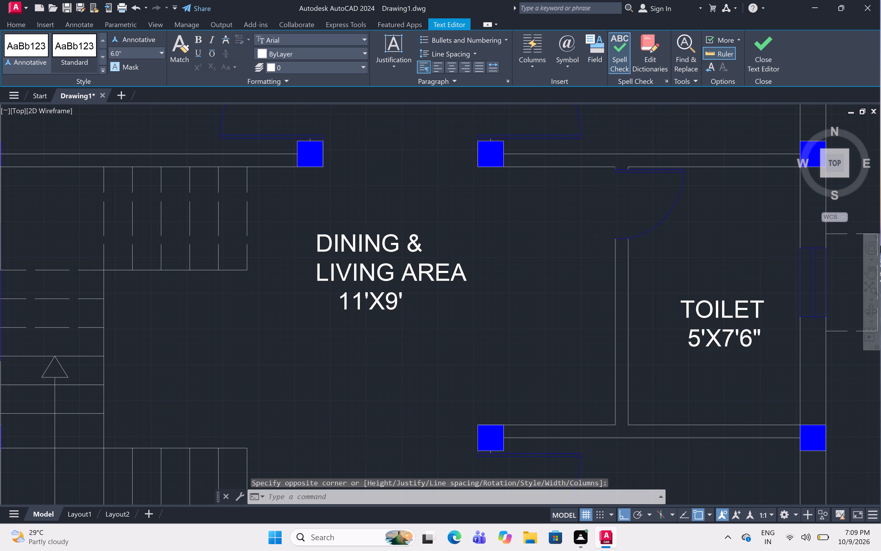
pyautogui.scroll(-1, 396, 260)
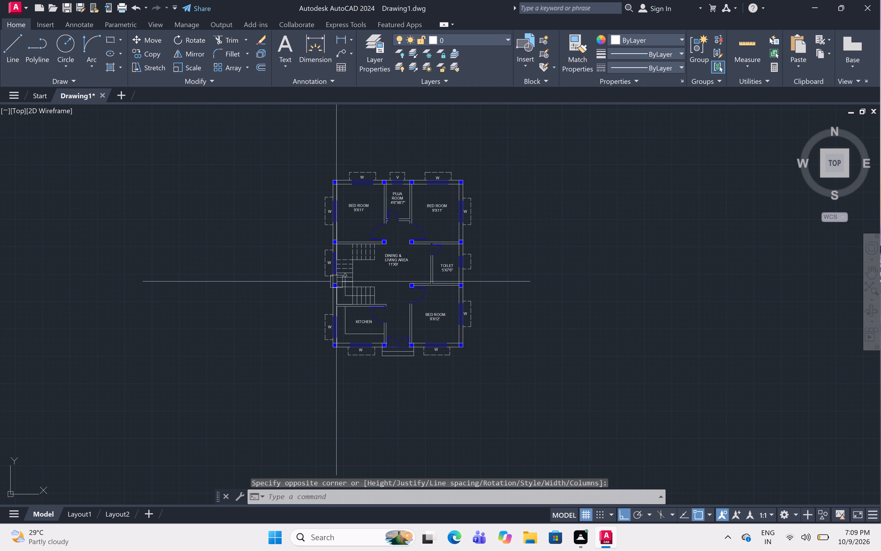
pyautogui.scroll(4, 364, 294)
pyautogui.moveTo(368, 297); pyautogui.dragTo(355, 369, button='middle')
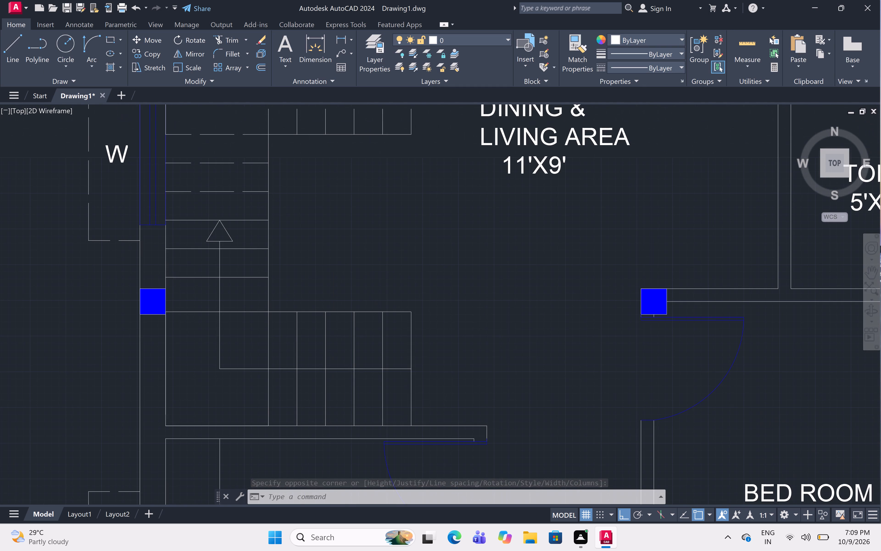
pyautogui.press('m')
pyautogui.press('t')
pyautogui.press('space')
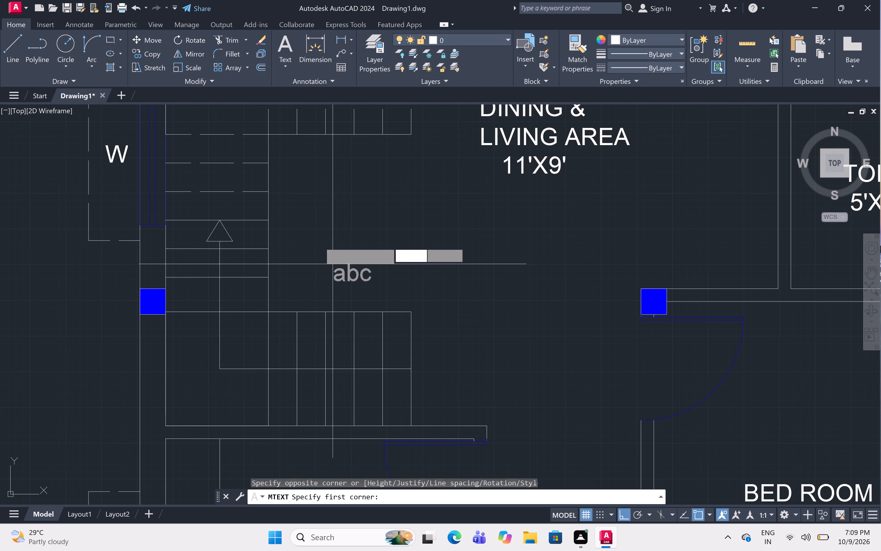
pyautogui.click(292, 194)
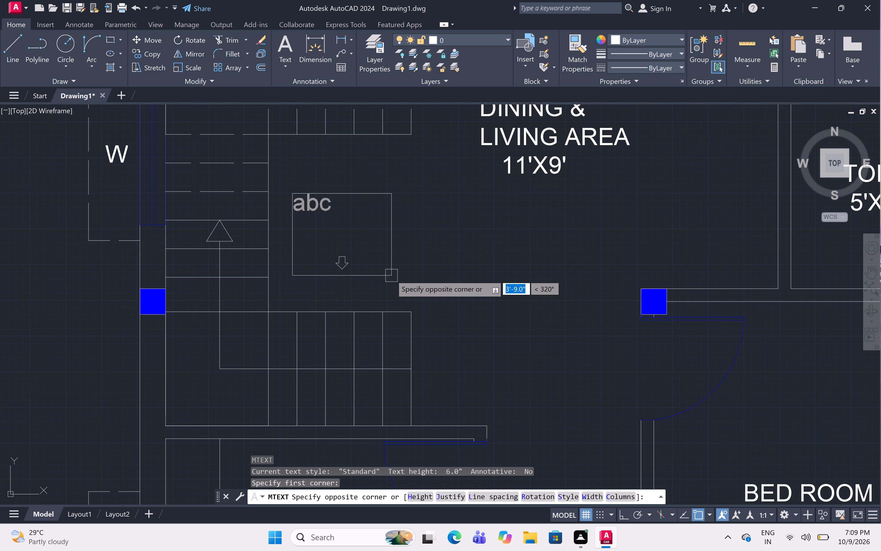
pyautogui.click(406, 267)
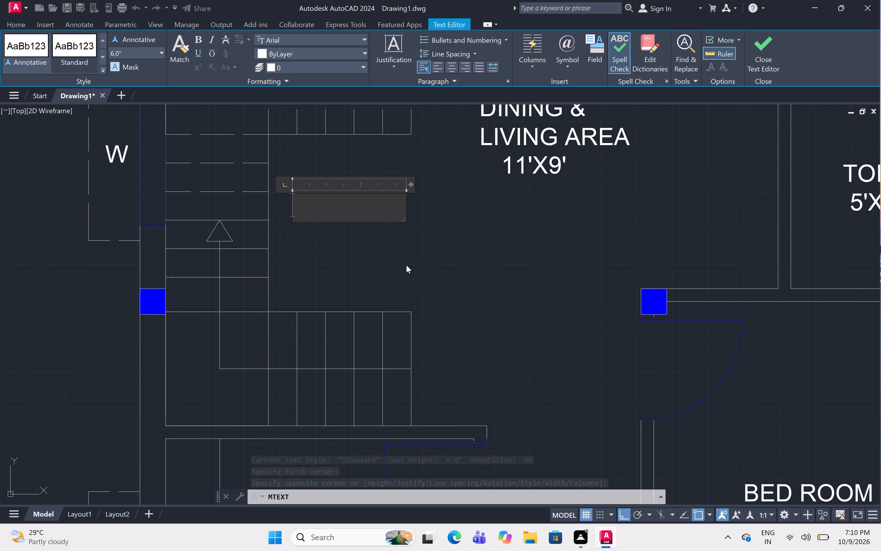
pyautogui.rightClick(406, 265)
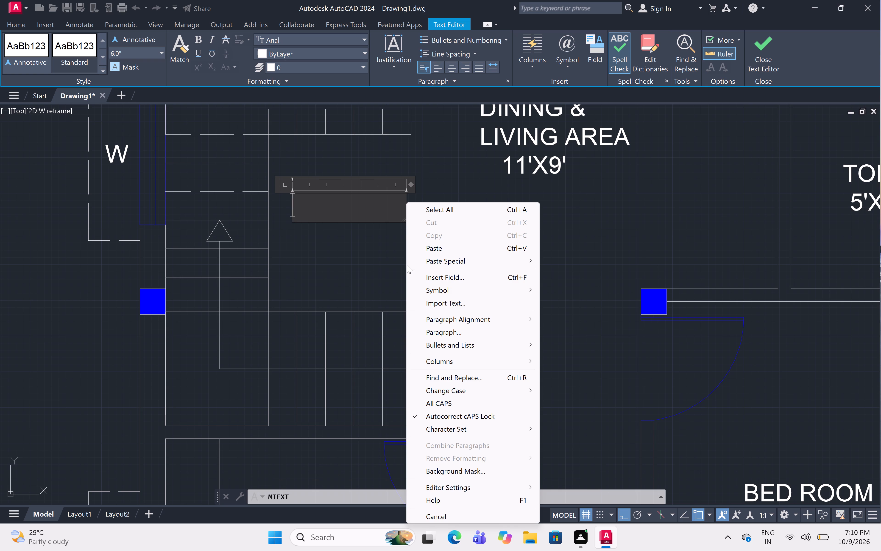
pyautogui.write('STA')
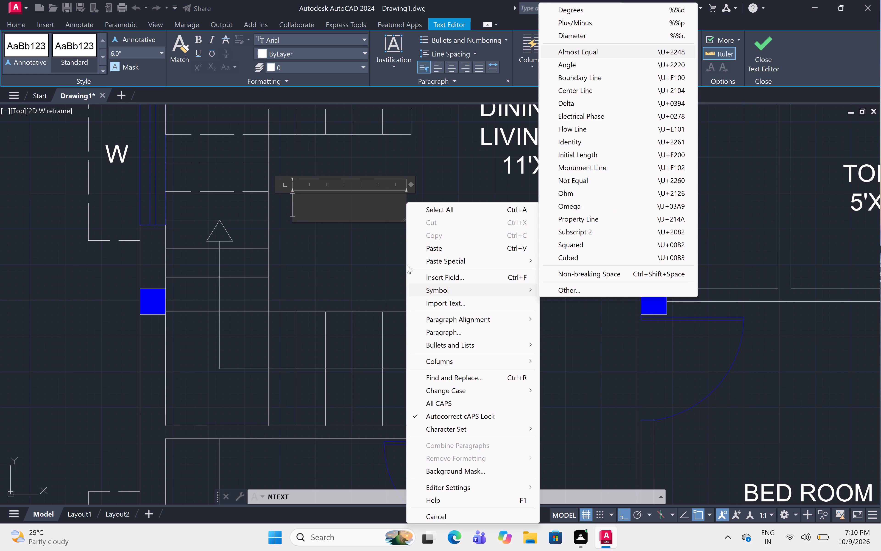
pyautogui.write('IR')
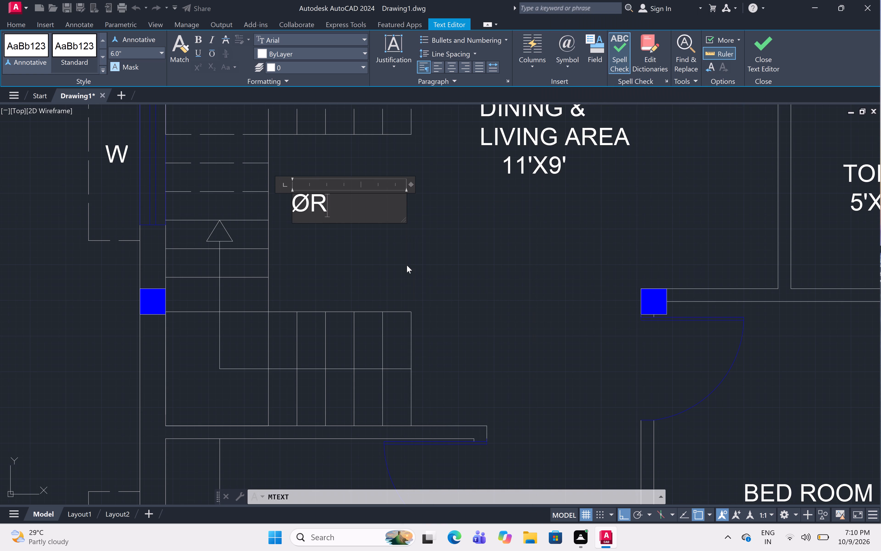
pyautogui.press('BackSpace')
pyautogui.press('BackSpace')
pyautogui.press('BackSpace')
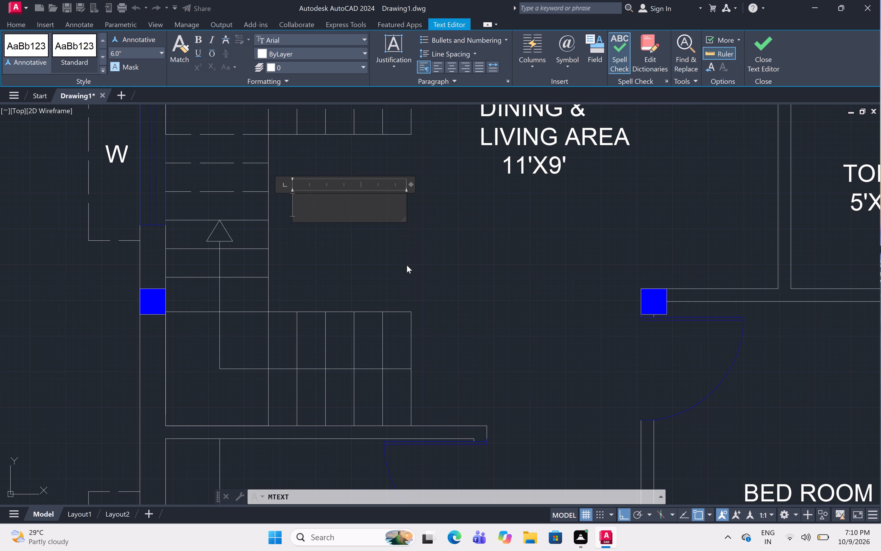
pyautogui.write('STAIR')
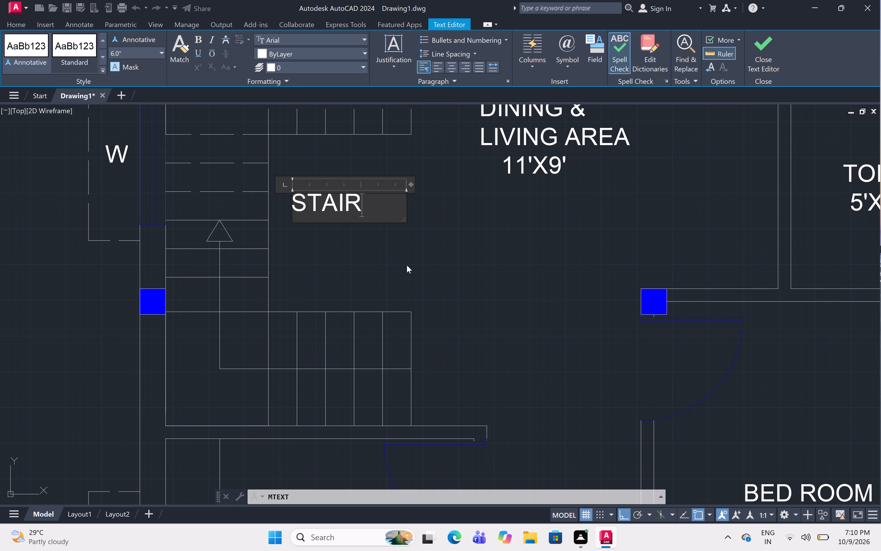
pyautogui.write('CASE')
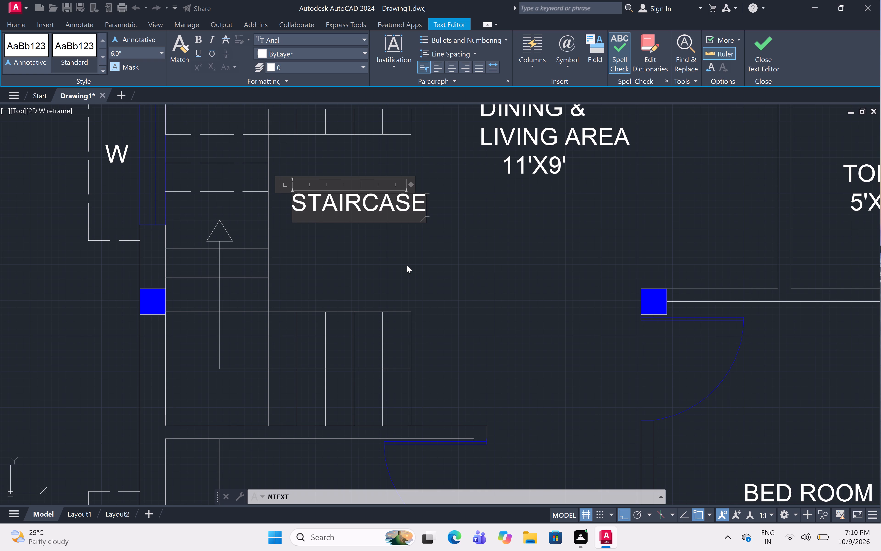
pyautogui.press('Return')
pyautogui.click(362, 273)
# Rotate the STAIRCASE label to 270° about a point near its middle so it reads vertically downward.
pyautogui.click(366, 200)
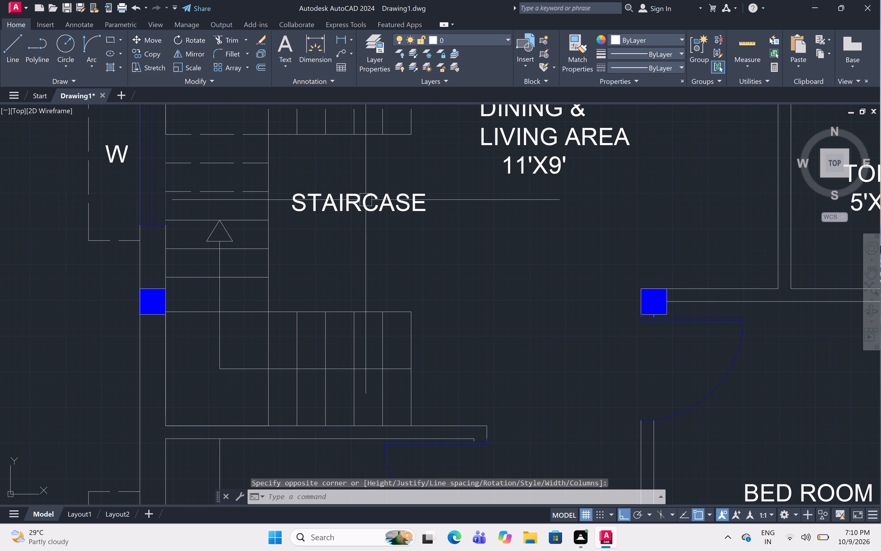
pyautogui.click(204, 37)
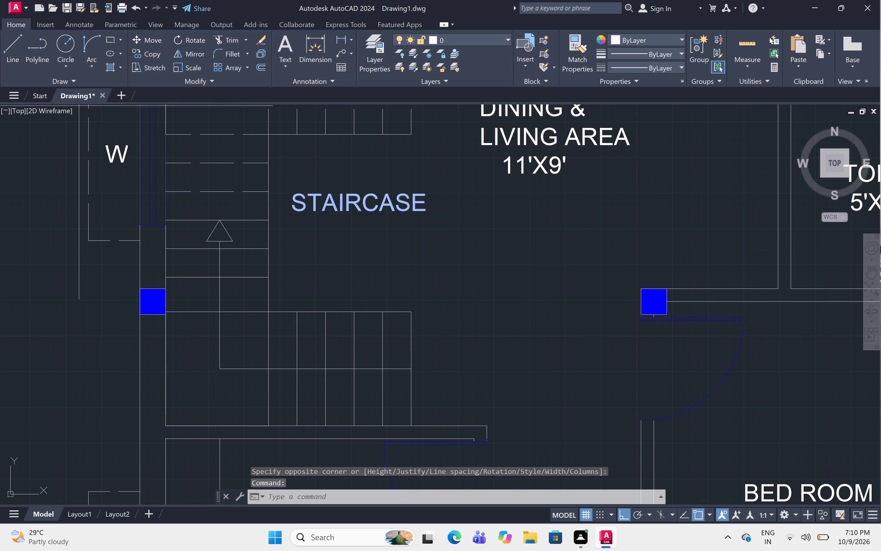
pyautogui.click(377, 204)
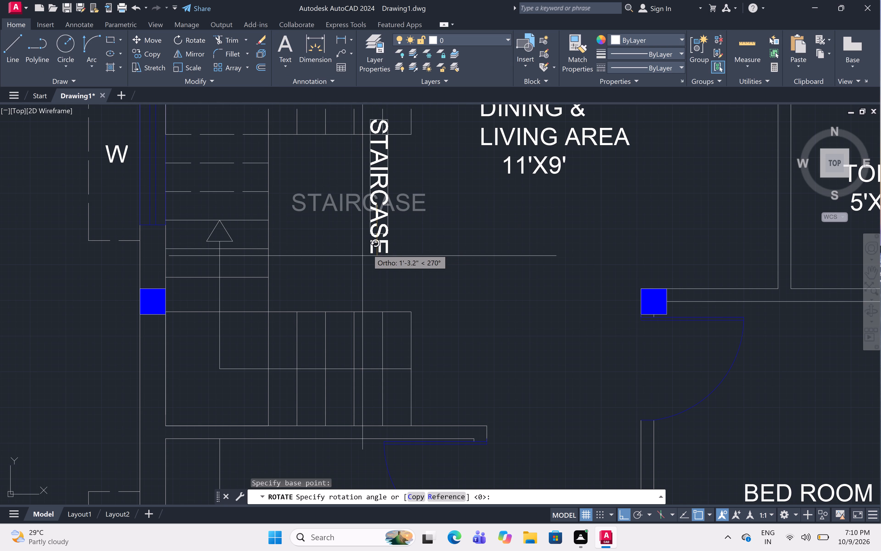
pyautogui.click(362, 256)
# Move the STAIRCASE label about 1'-9" diagonally down toward the stairs with Ortho off, centring it between the upper and lower flights.
pyautogui.click(372, 233)
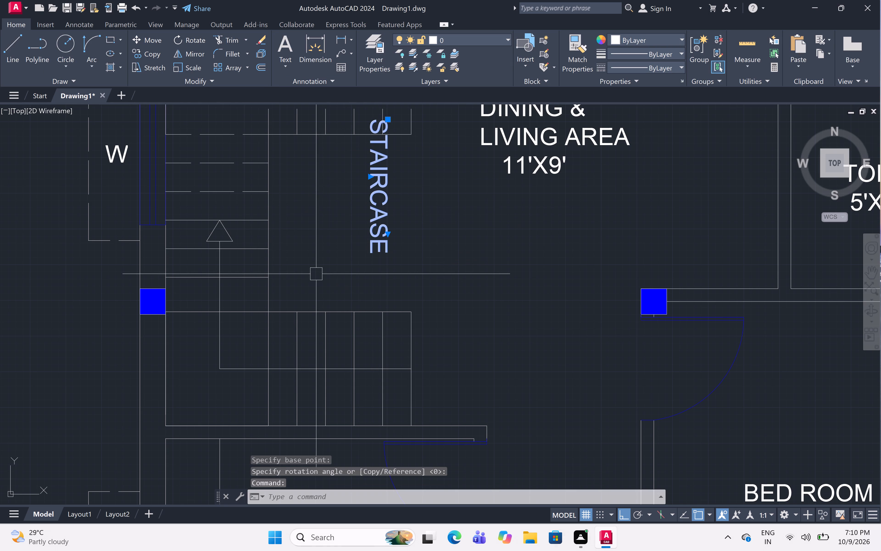
pyautogui.press('m')
pyautogui.press('space')
pyautogui.click(375, 208)
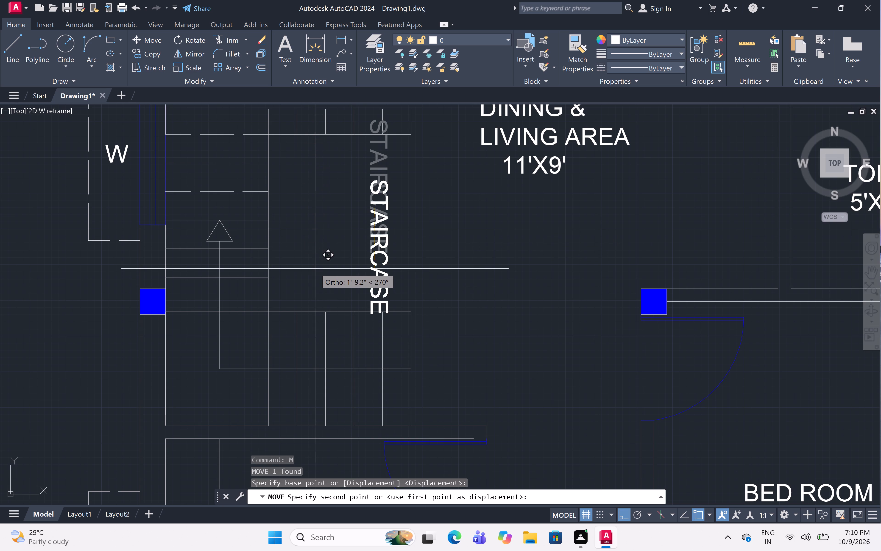
pyautogui.press('F8')
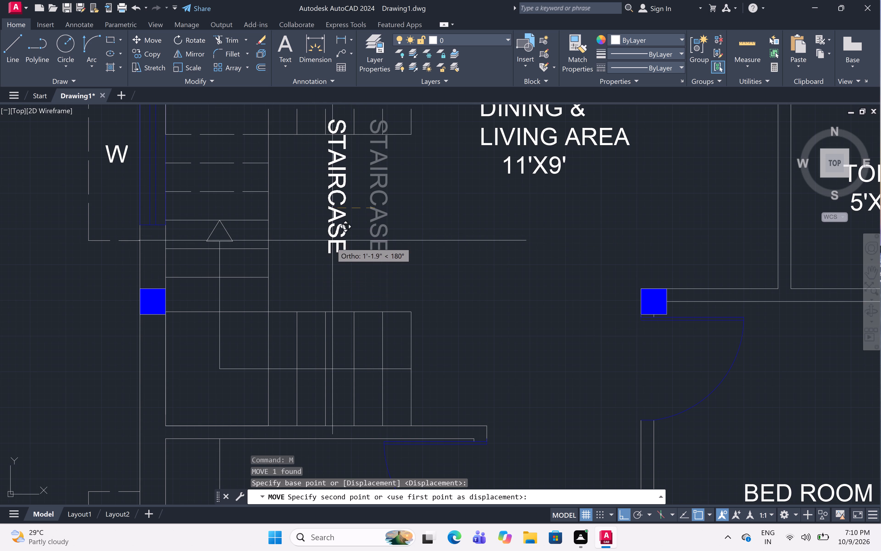
pyautogui.click(332, 247)
pyautogui.scroll(-4, 319, 246)
pyautogui.moveTo(378, 259); pyautogui.dragTo(366, 270, button='middle')
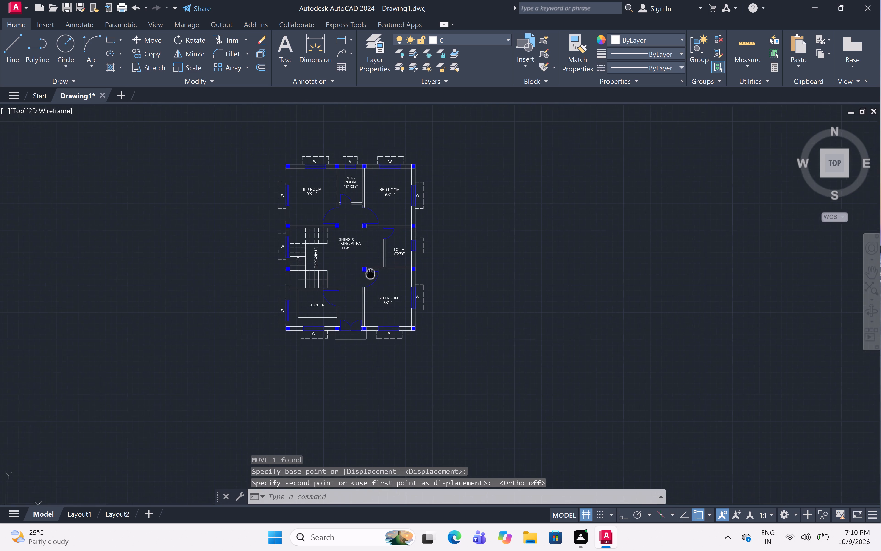
# Add a second line reading 9'X7' to the KITCHEN label, indented by three spaces.
pyautogui.moveTo(366, 270); pyautogui.dragTo(352, 245, button='middle')
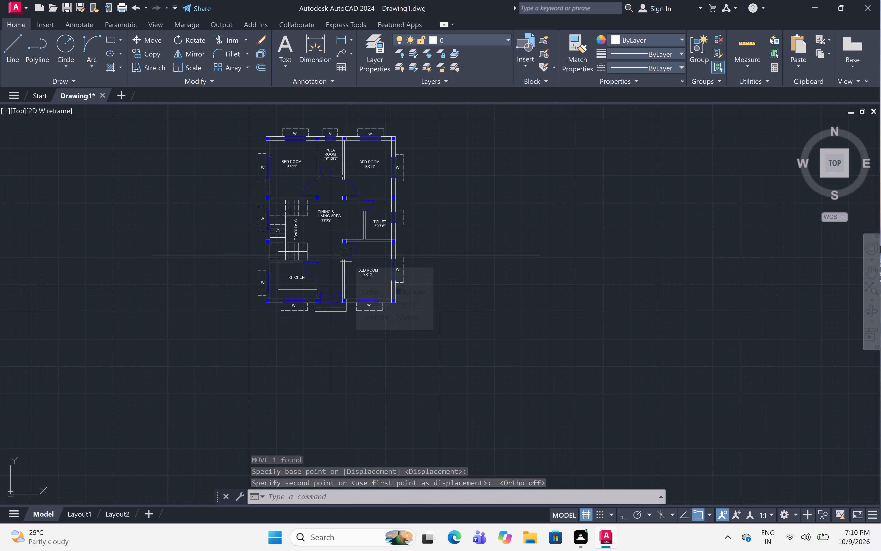
pyautogui.scroll(4, 290, 287)
pyautogui.doubleClick(348, 220)
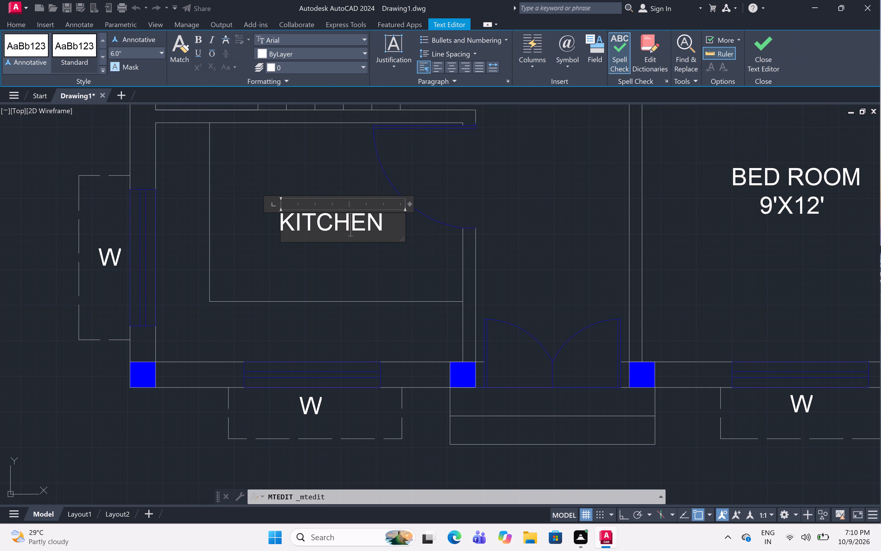
pyautogui.click(394, 222)
pyautogui.press('Return')
pyautogui.press('space')
pyautogui.press('space')
pyautogui.press('space')
pyautogui.press('9')
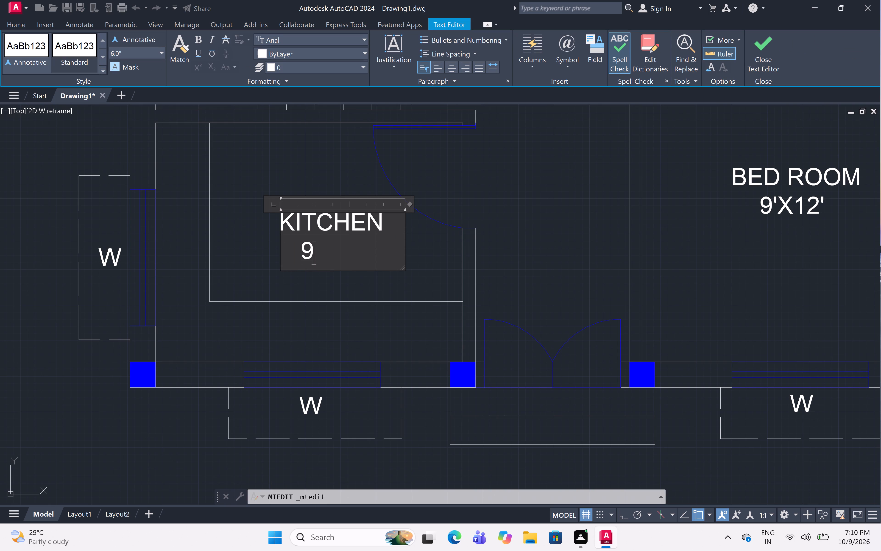
pyautogui.press("'")
pyautogui.press('x')
pyautogui.press('7')
pyautogui.press("'")
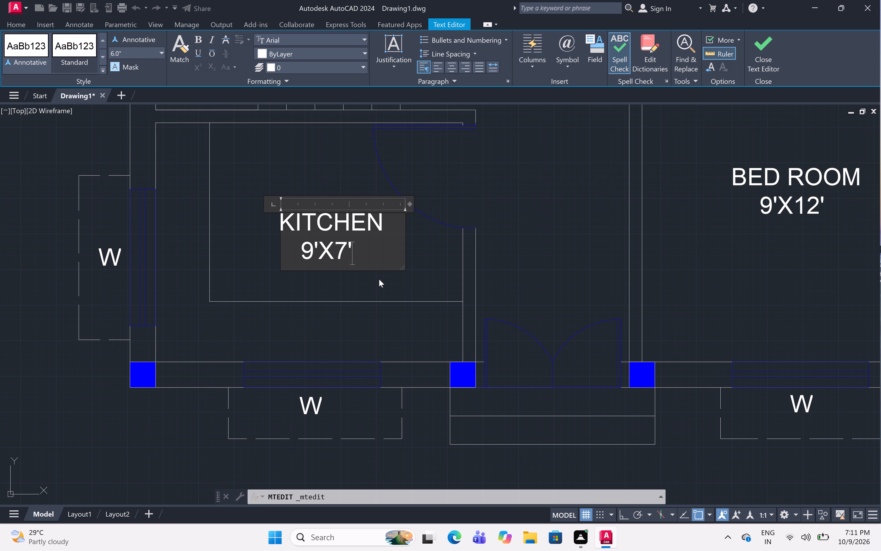
pyautogui.click(377, 285)
# Change the size line of the lower bedroom's label, across from the kitchen, to 9'X11'.
pyautogui.scroll(-3, 366, 261)
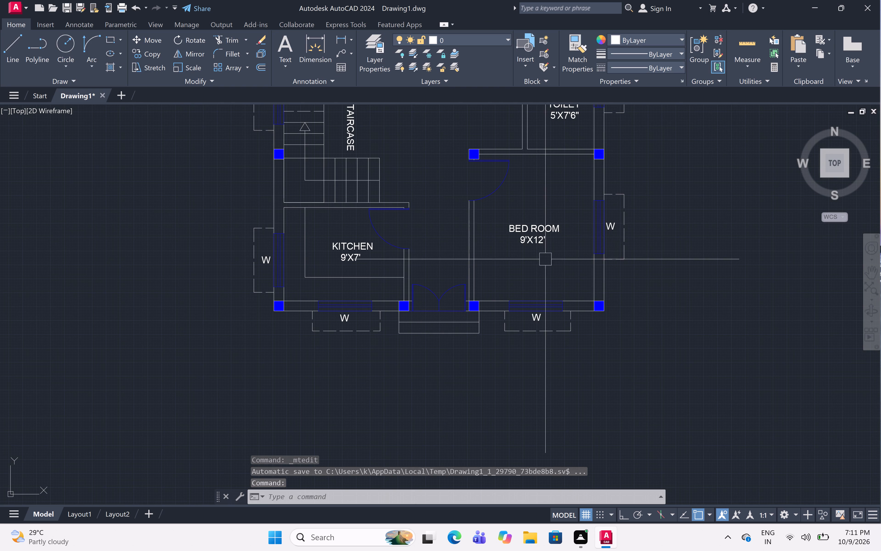
pyautogui.scroll(4, 546, 242)
pyautogui.tripleClick(517, 228)
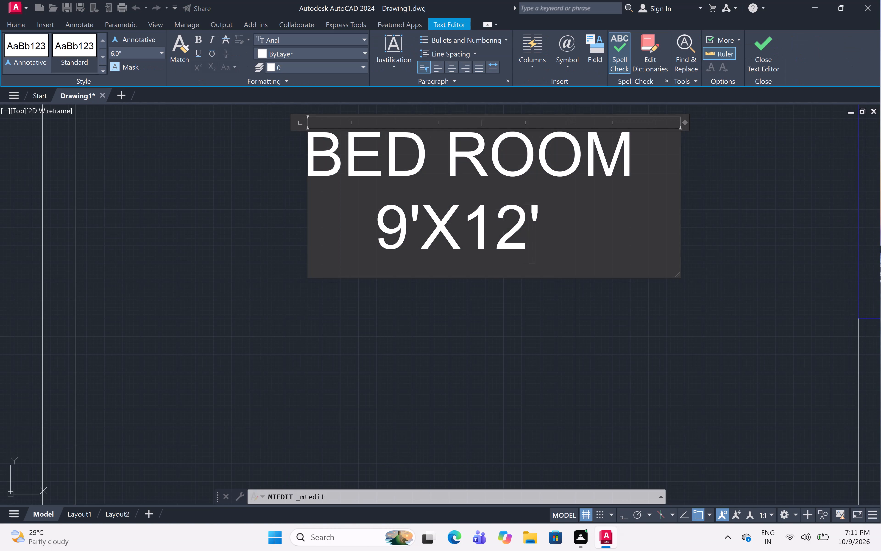
pyautogui.click(546, 226)
pyautogui.press('BackSpace')
pyautogui.press('BackSpace')
pyautogui.press('BackSpace')
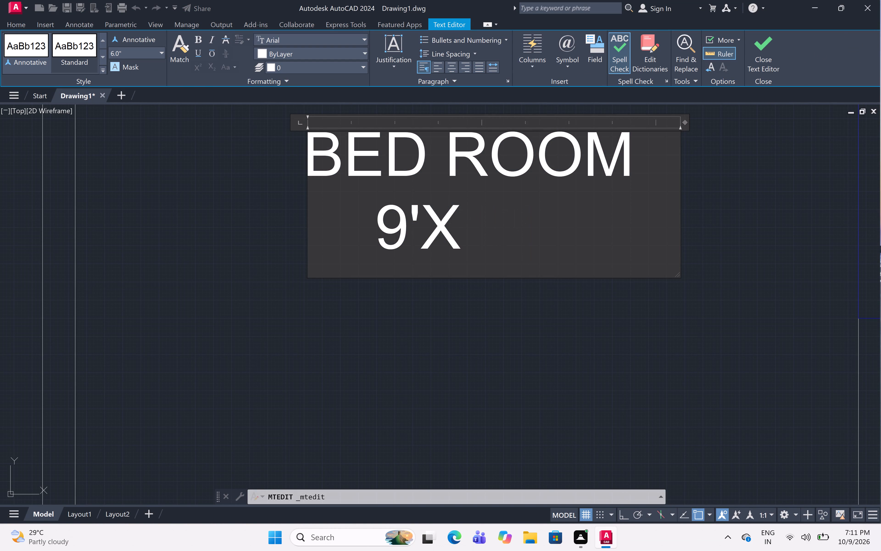
pyautogui.write('11')
pyautogui.press("'")
pyautogui.click(506, 292)
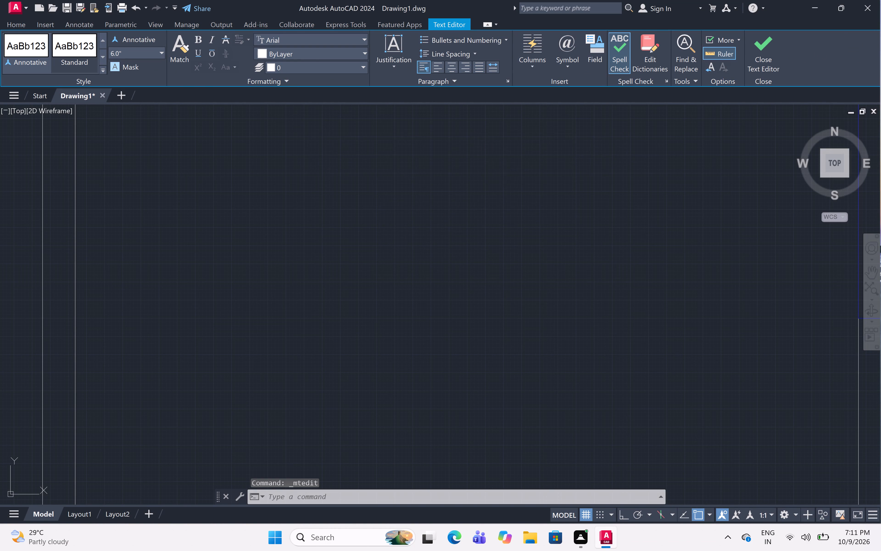
# Move the DINING & LIVING AREA label about 2'-2" straight down, closer to the middle of the space.
pyautogui.scroll(-7, 513, 274)
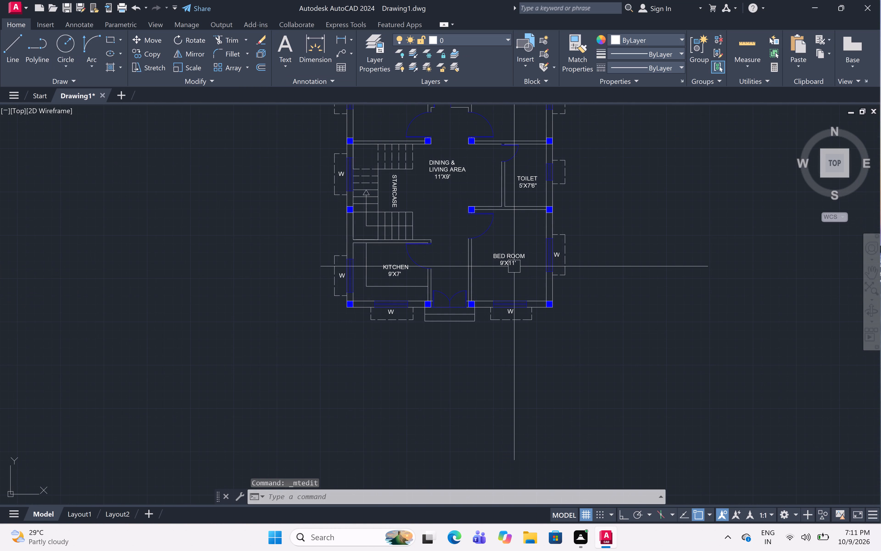
pyautogui.scroll(-1, 515, 265)
pyautogui.moveTo(521, 274); pyautogui.dragTo(527, 316, button='middle')
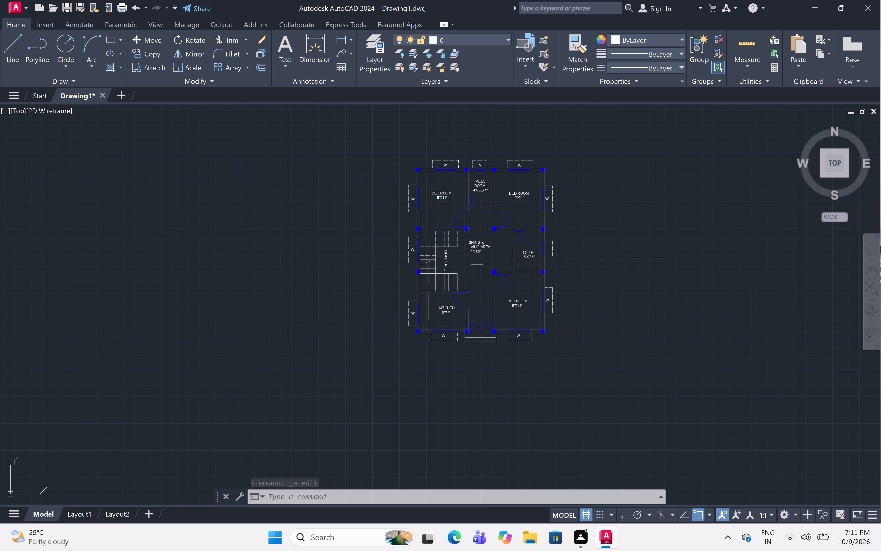
pyautogui.moveTo(587, 152); pyautogui.dragTo(571, 180, button='middle')
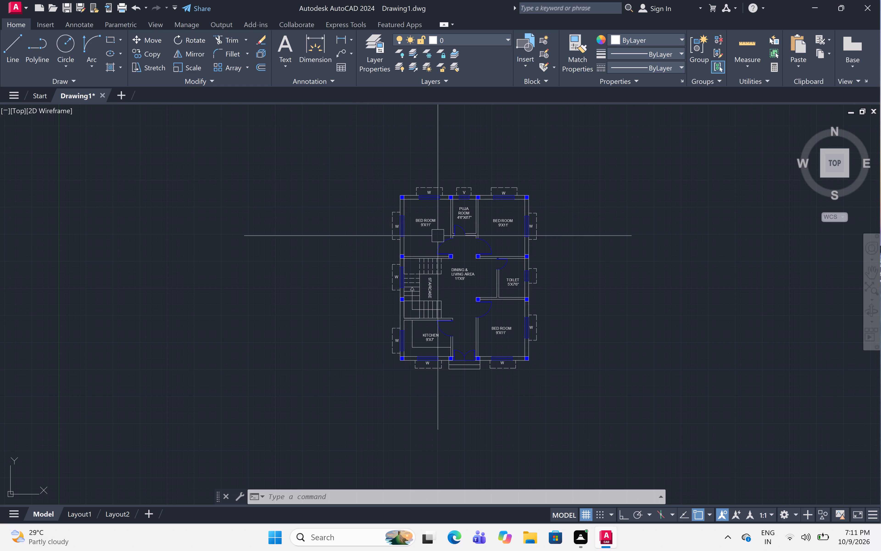
pyautogui.scroll(3, 461, 269)
pyautogui.click(459, 277)
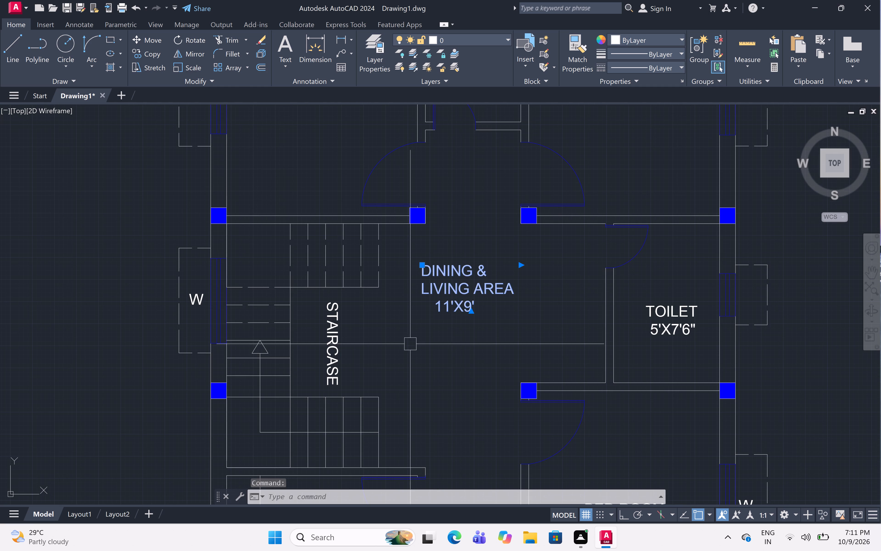
pyautogui.write('M')
pyautogui.press('space')
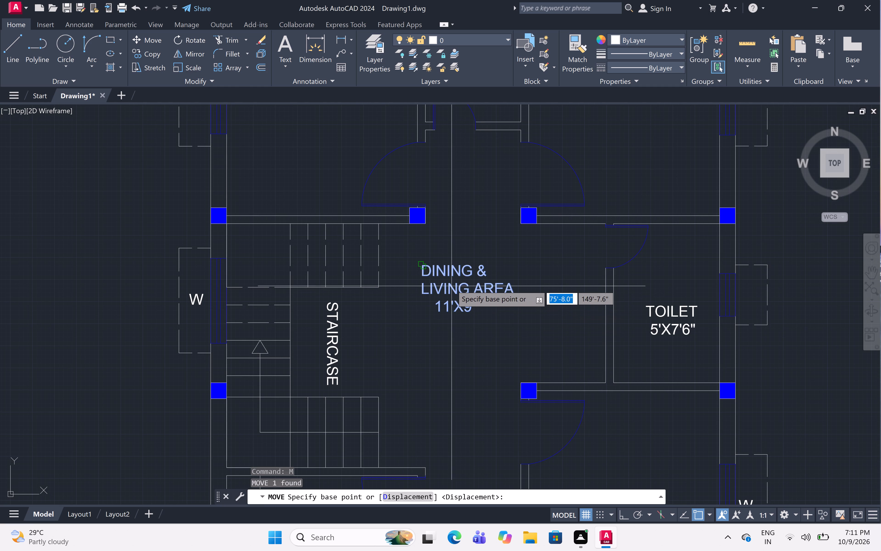
pyautogui.click(452, 284)
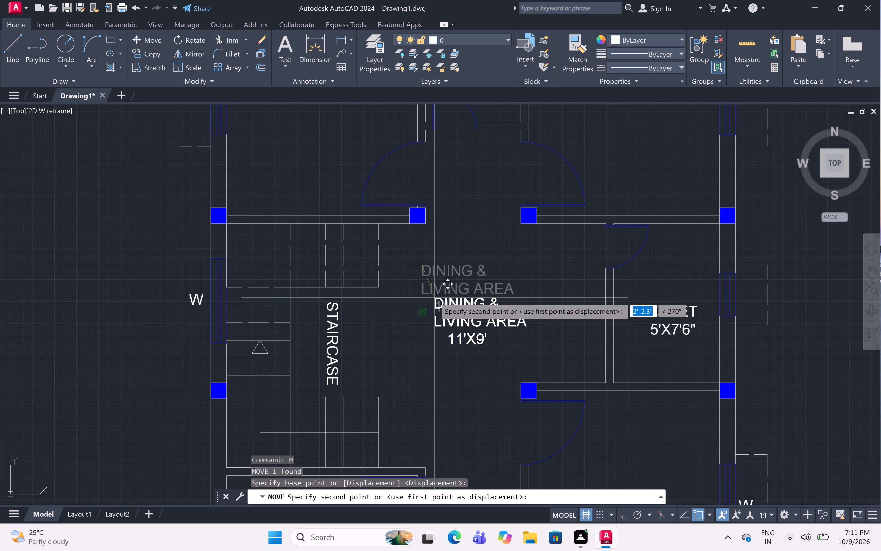
pyautogui.scroll(2, 434, 298)
pyautogui.click(433, 295)
pyautogui.scroll(-5, 441, 276)
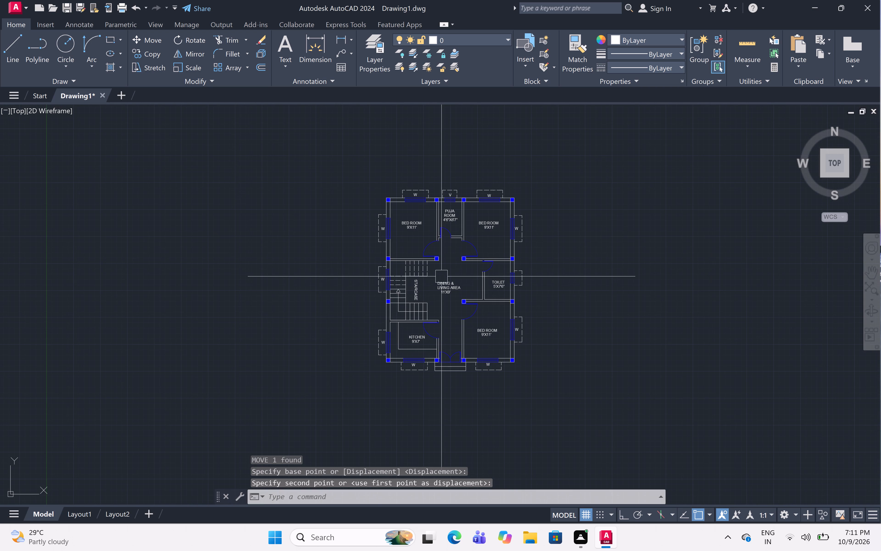
# Add a multiline text label reading D in the puja room's door opening.
pyautogui.moveTo(473, 251); pyautogui.dragTo(481, 239, button='middle')
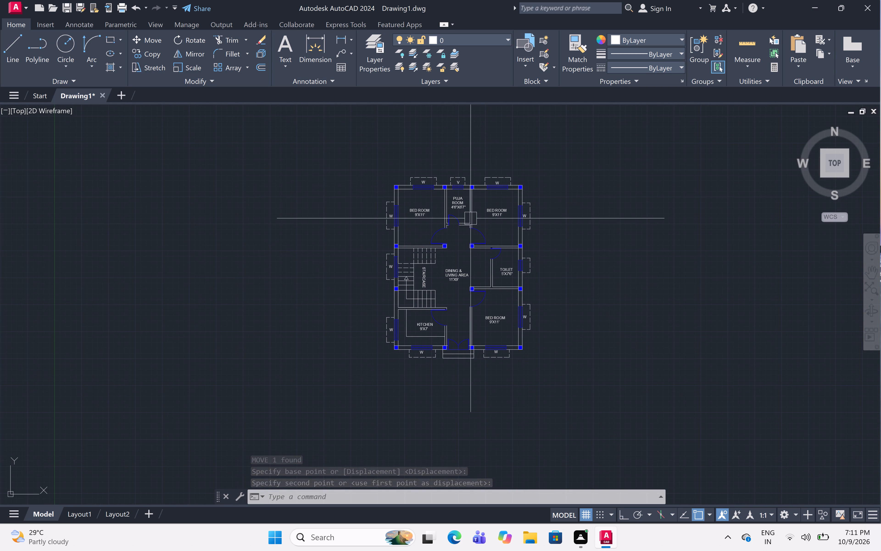
pyautogui.scroll(5, 451, 220)
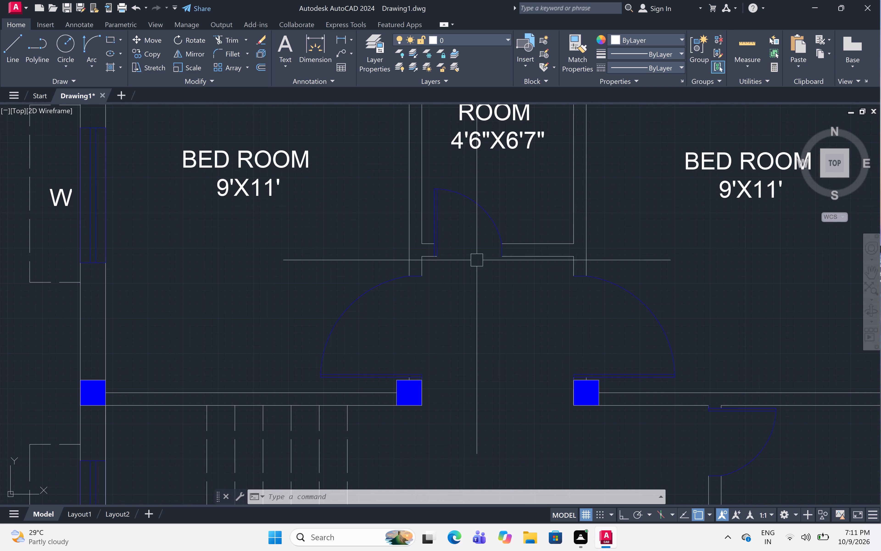
pyautogui.write('MT')
pyautogui.press('space')
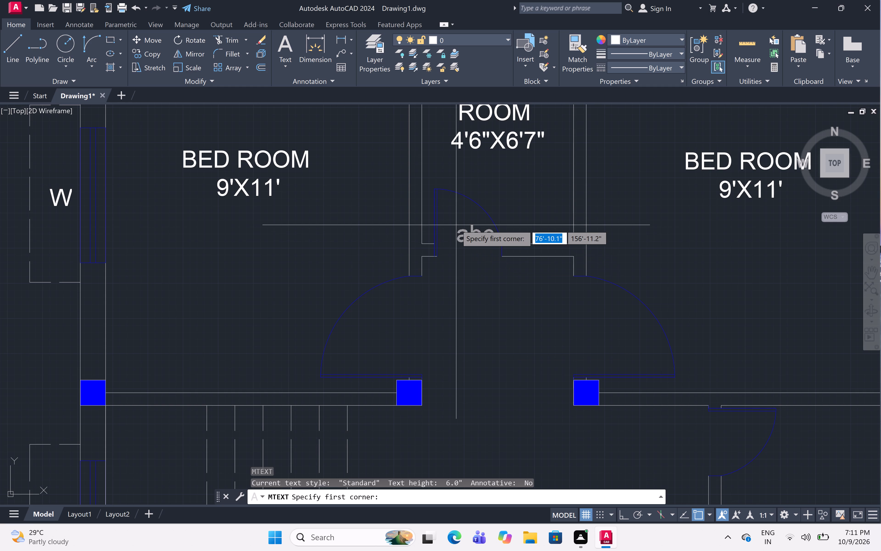
pyautogui.scroll(2, 456, 231)
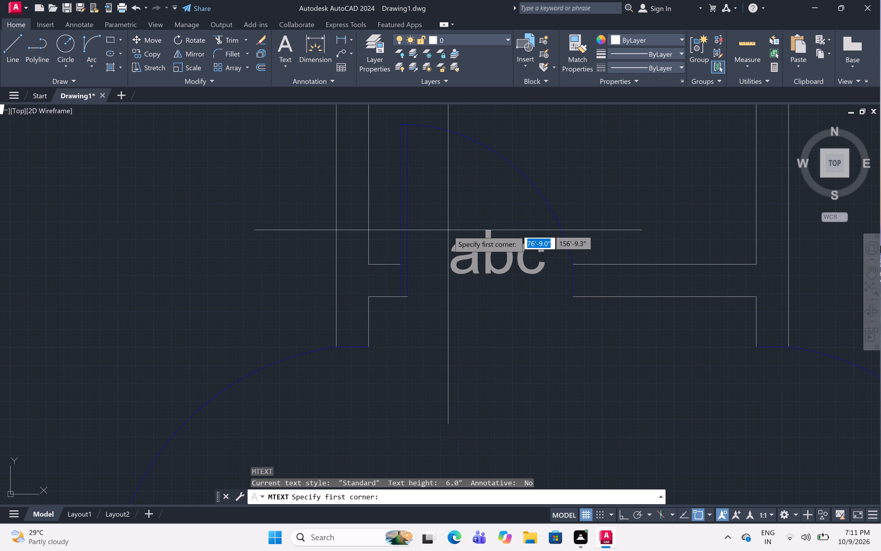
pyautogui.click(448, 231)
pyautogui.click(496, 292)
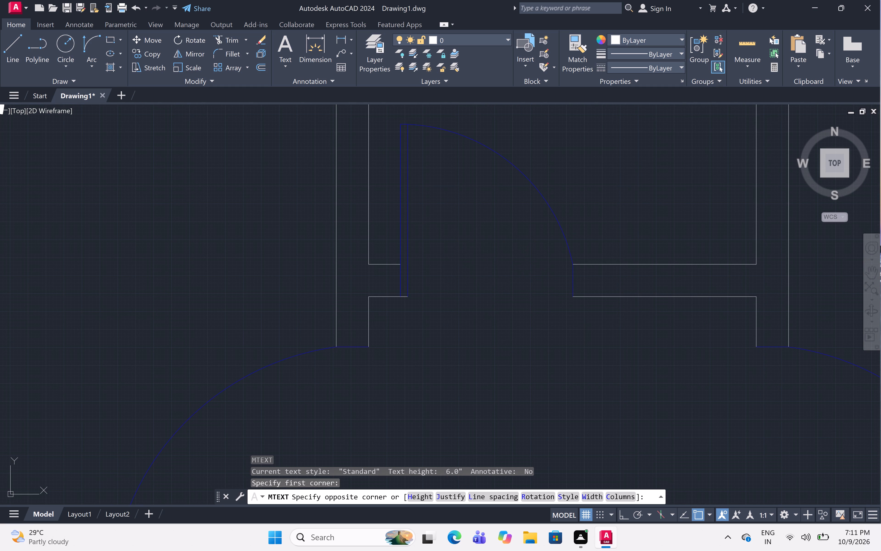
pyautogui.press('d')
pyautogui.click(500, 330)
# Move the D label slightly down and to the right so it sits centred in the puja room doorway.
pyautogui.click(465, 223)
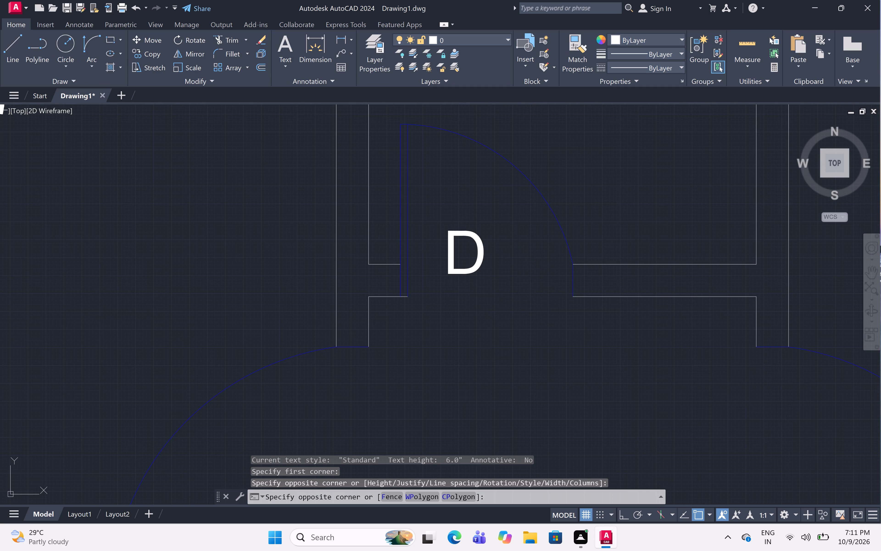
pyautogui.click(441, 283)
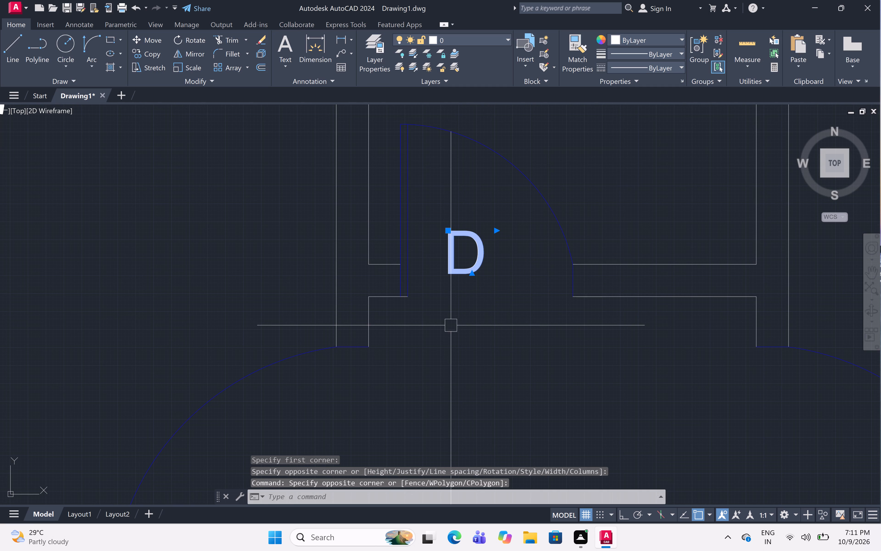
pyautogui.press('m')
pyautogui.press('space')
pyautogui.click(477, 255)
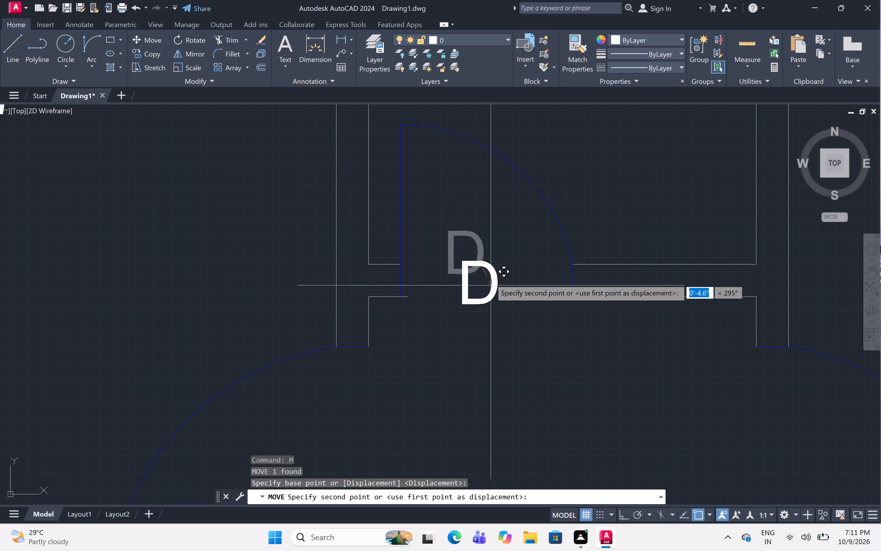
pyautogui.scroll(4, 496, 273)
pyautogui.click(493, 276)
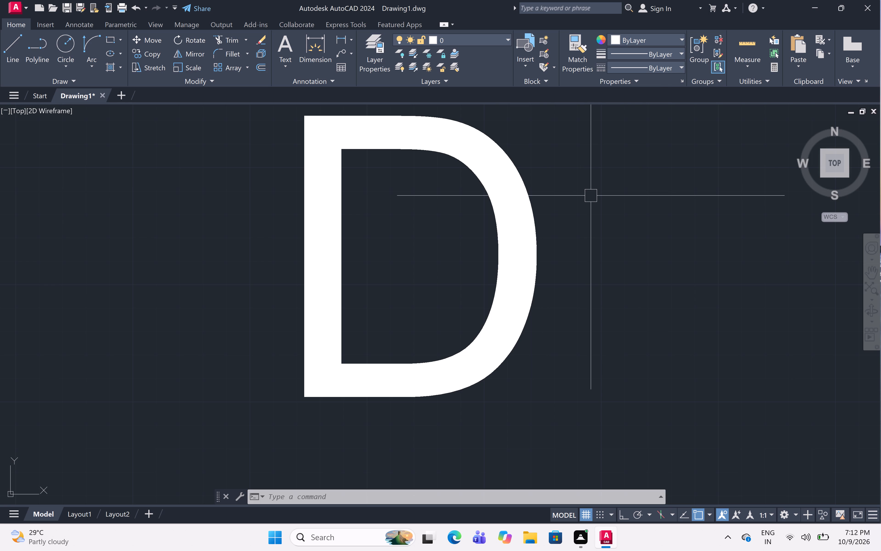
# Copy the D label from the puja room doorway to the right and left upper bedroom doors.
pyautogui.scroll(-4, 486, 172)
pyautogui.click(488, 177)
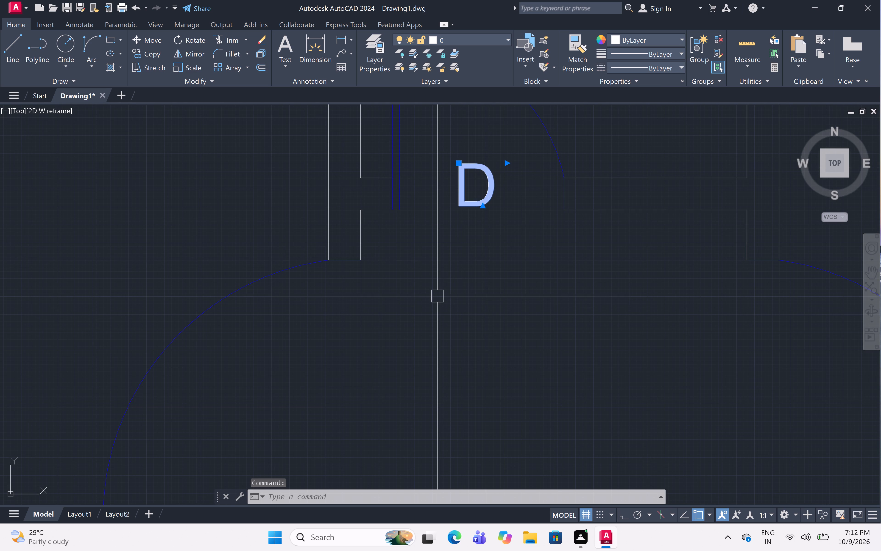
pyautogui.write('CO')
pyautogui.press('space')
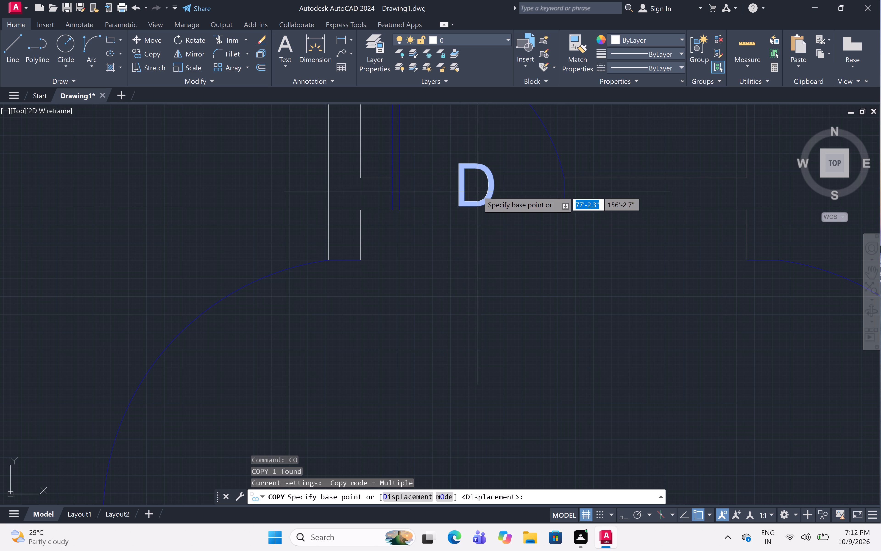
pyautogui.click(461, 175)
pyautogui.scroll(-5, 494, 239)
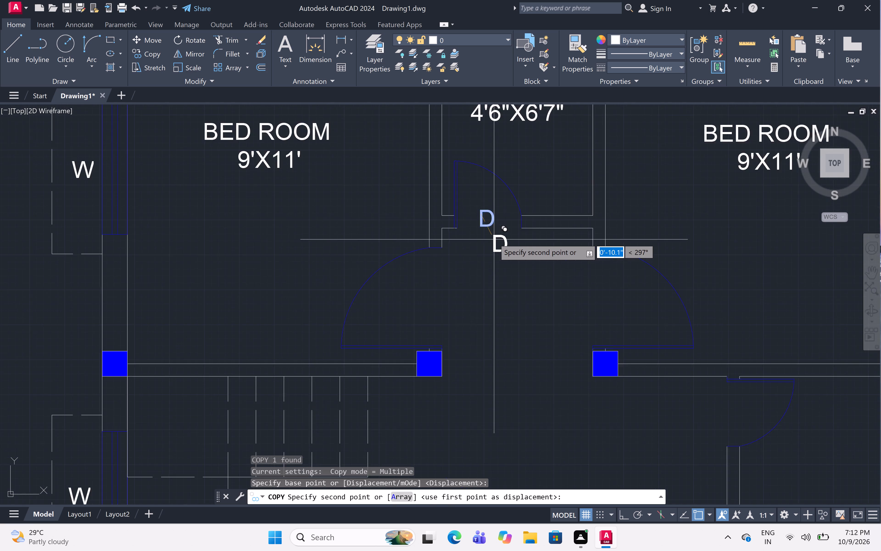
pyautogui.scroll(4, 538, 271)
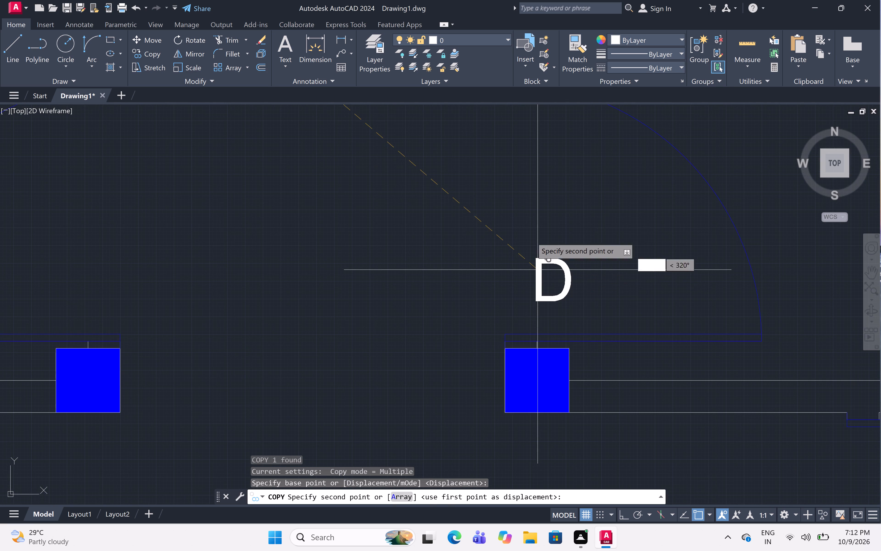
pyautogui.scroll(-1, 526, 229)
pyautogui.click(521, 215)
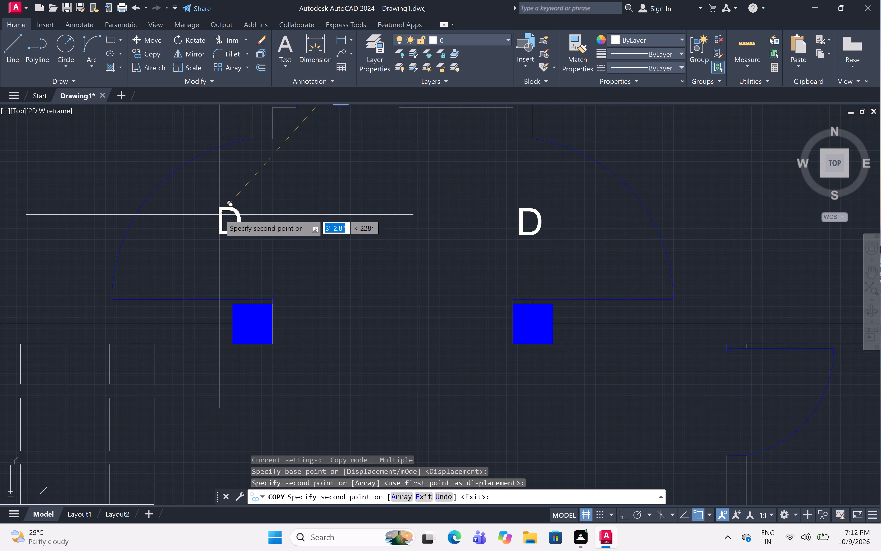
pyautogui.click(239, 218)
# Copy the D label to the toilet door, the lower bedroom door and the kitchen door.
pyautogui.scroll(-4, 295, 264)
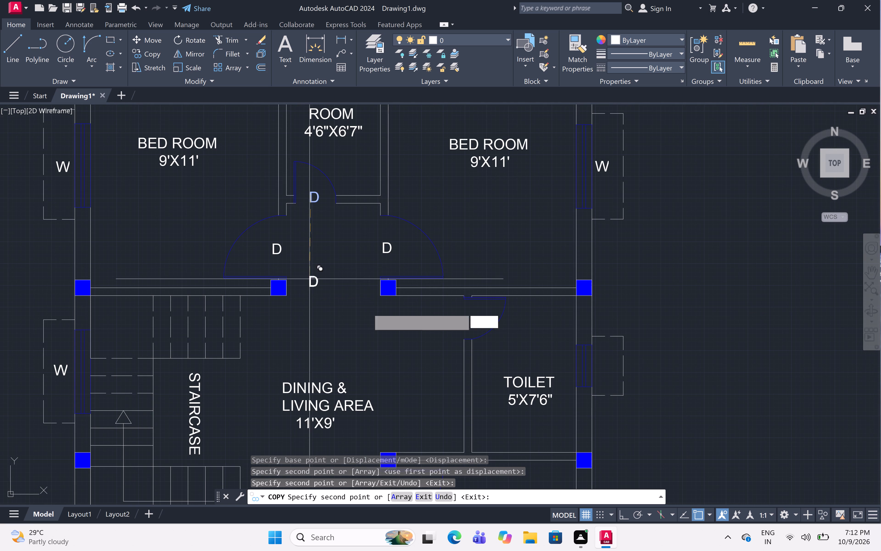
pyautogui.scroll(3, 469, 322)
pyautogui.click(453, 295)
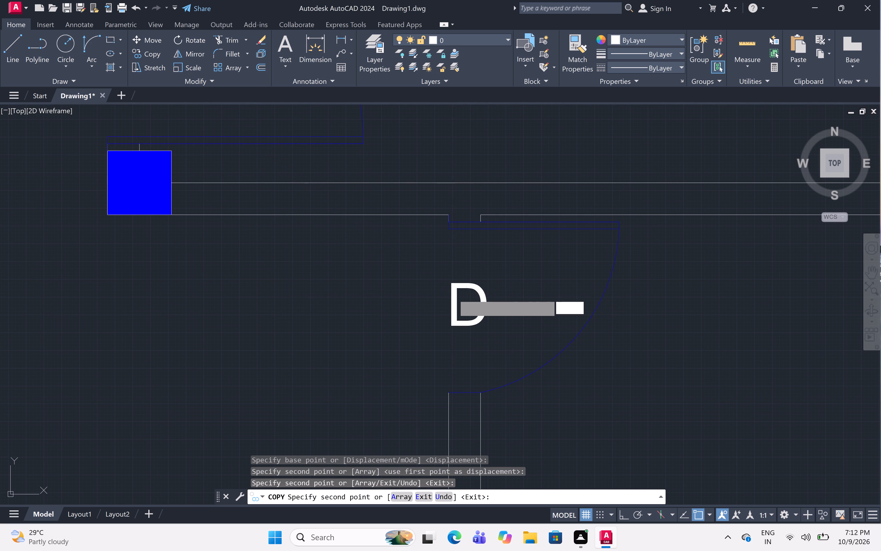
pyautogui.scroll(-6, 359, 271)
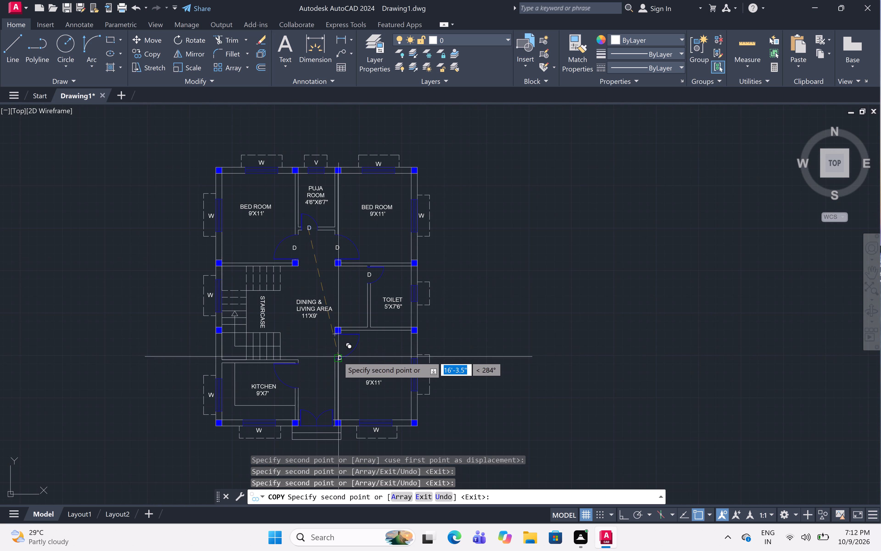
pyautogui.scroll(5, 336, 359)
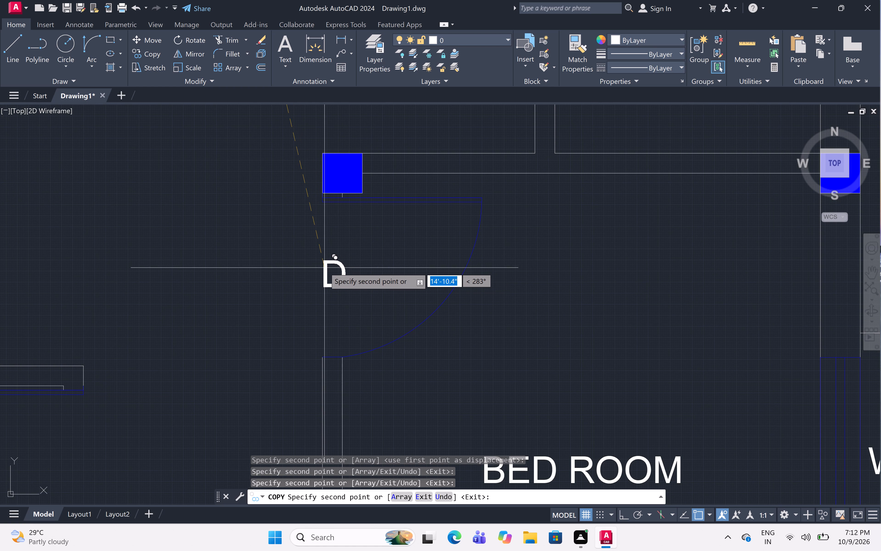
pyautogui.click(324, 267)
pyautogui.scroll(-2, 285, 261)
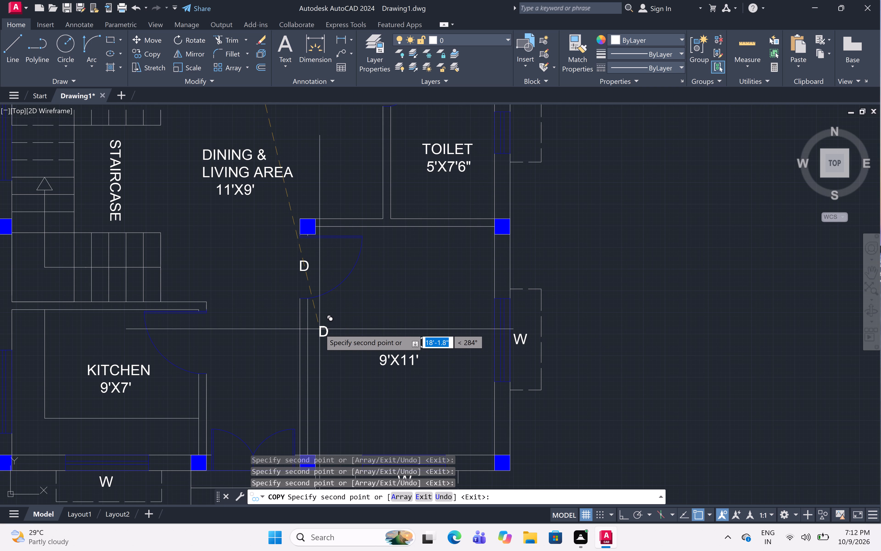
pyautogui.scroll(-3, 286, 313)
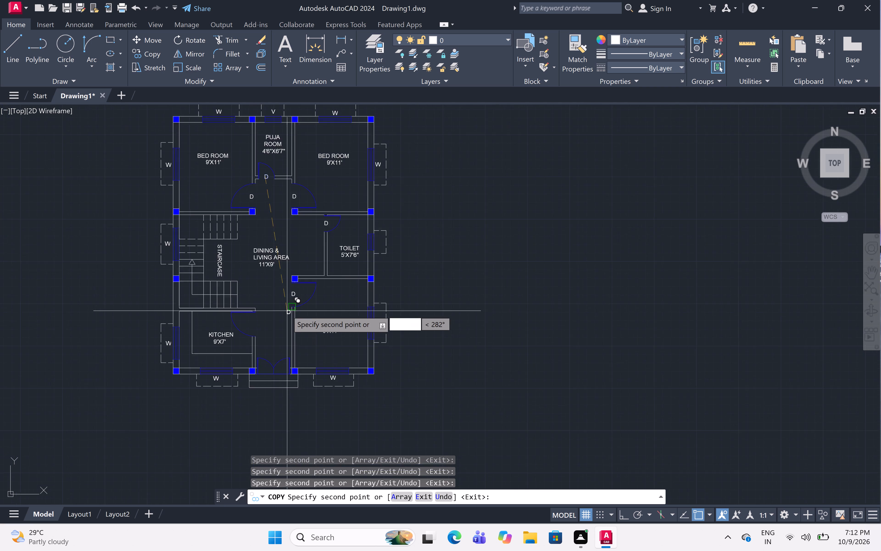
pyautogui.scroll(5, 258, 328)
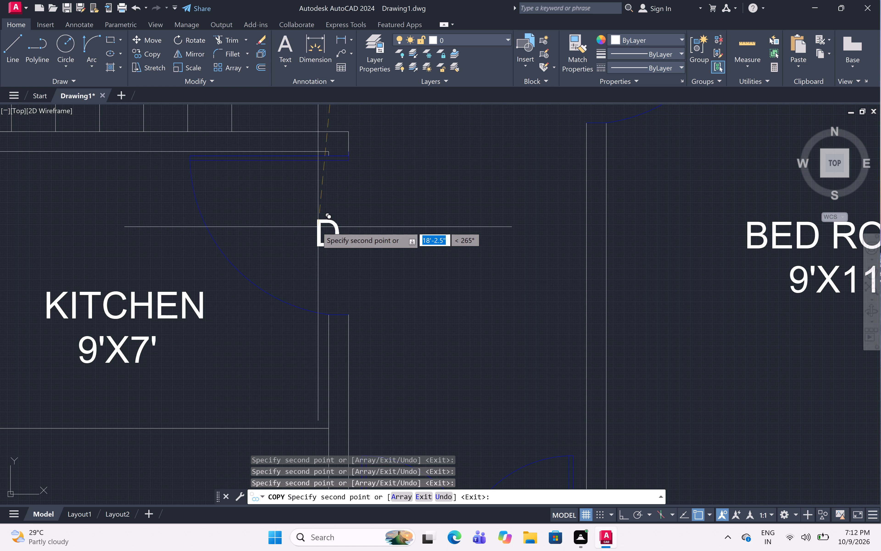
pyautogui.click(316, 227)
pyautogui.scroll(-6, 342, 281)
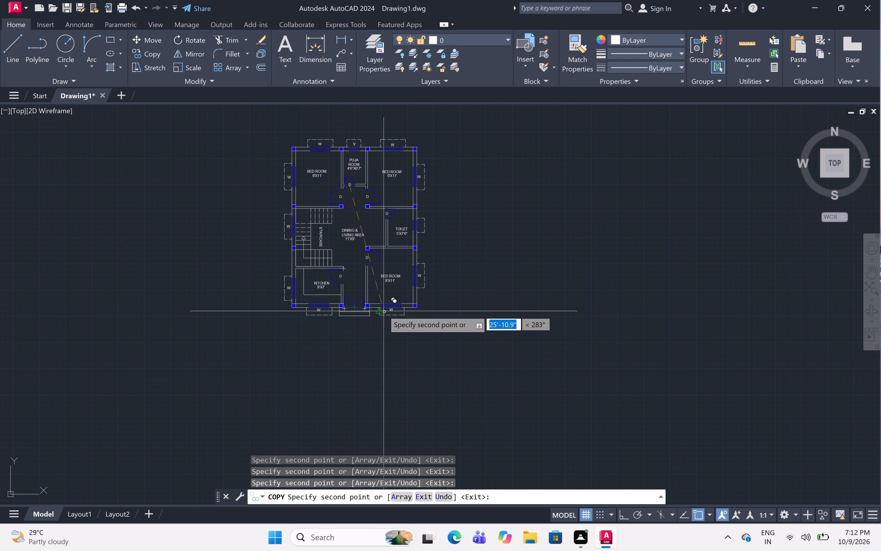
pyautogui.scroll(6, 353, 307)
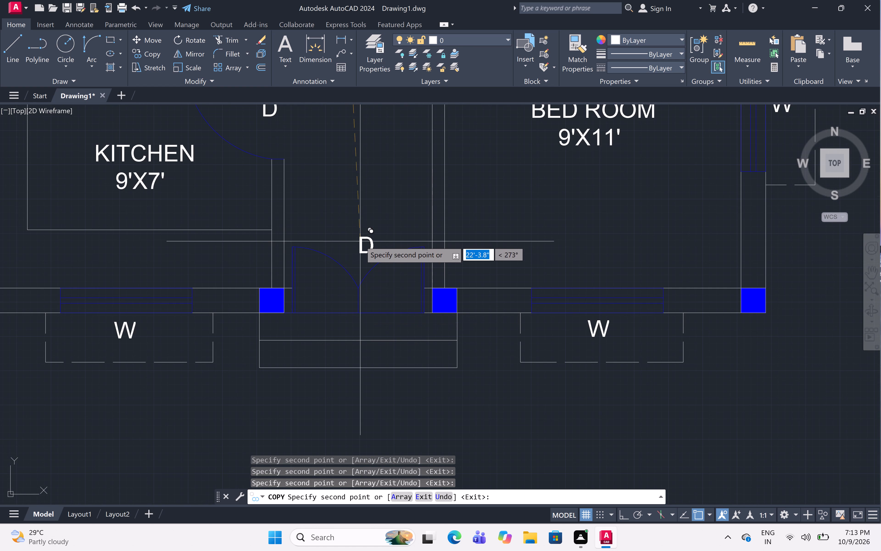
pyautogui.press('Escape')
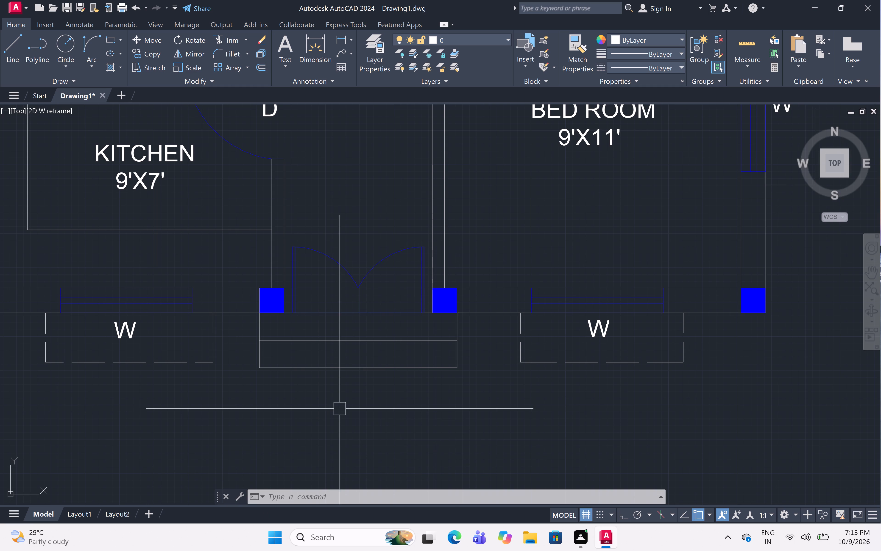
# Add a multiline text label reading MD in the double-leaf main entrance door opening.
pyautogui.scroll(-2, 343, 405)
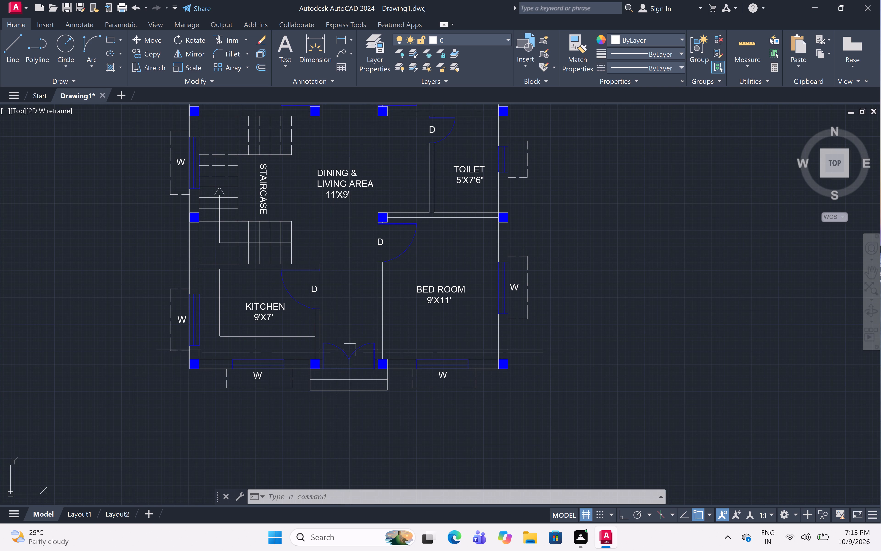
pyautogui.scroll(2, 345, 364)
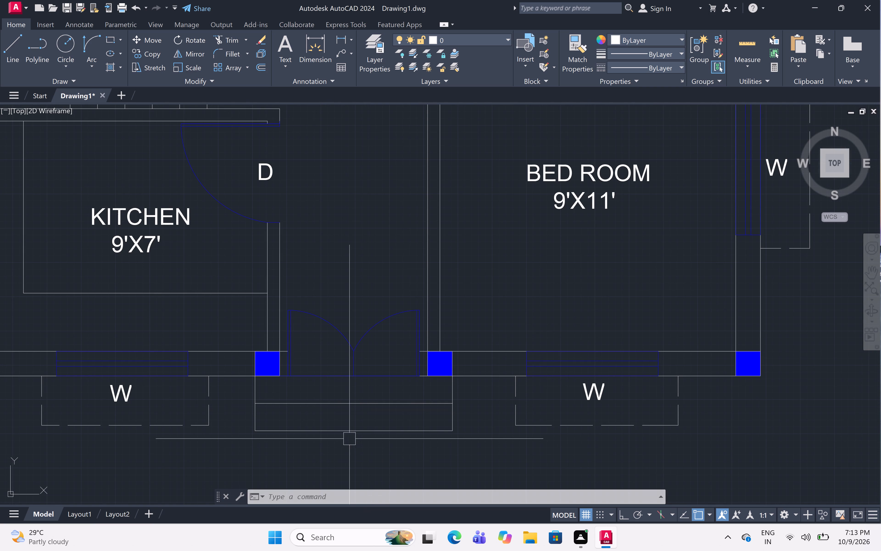
pyautogui.scroll(1, 330, 354)
pyautogui.press('n')
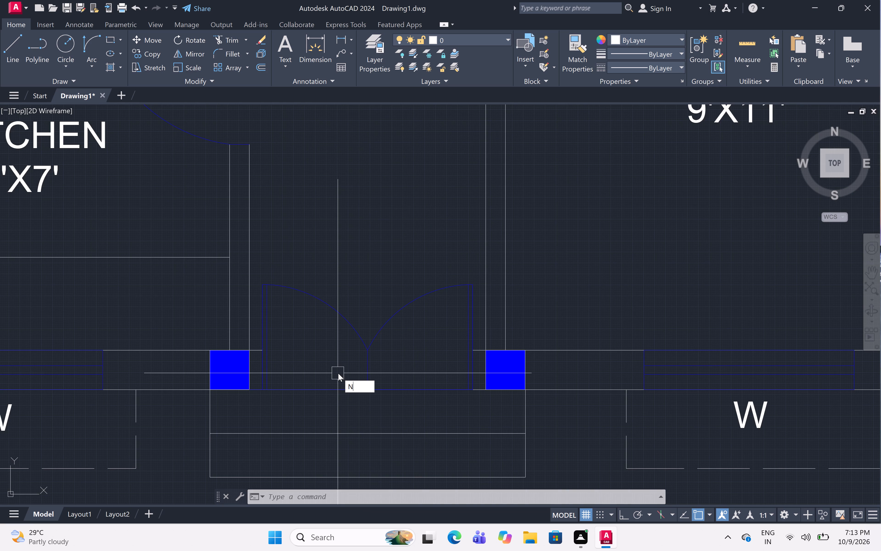
pyautogui.press('BackSpace')
pyautogui.press('BackSpace')
pyautogui.write('MT')
pyautogui.press('space')
pyautogui.scroll(1, 400, 389)
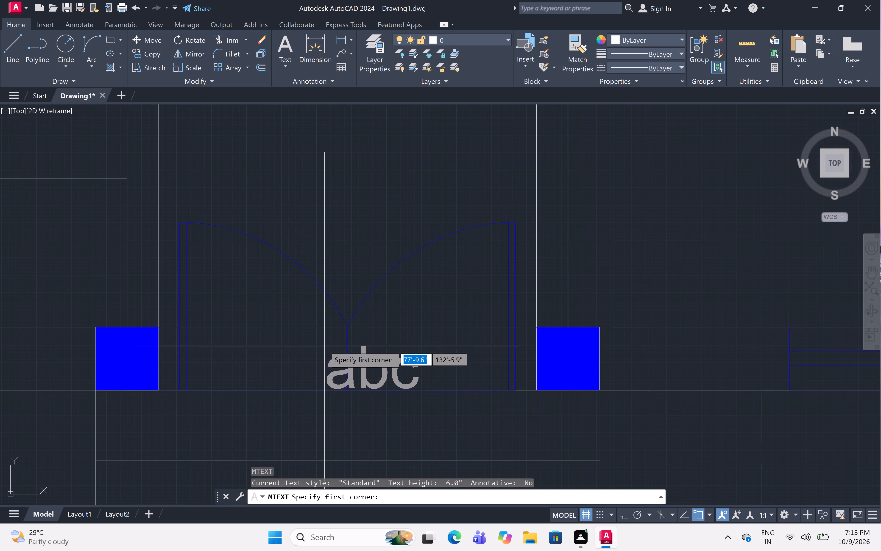
pyautogui.scroll(1, 324, 345)
pyautogui.click(319, 331)
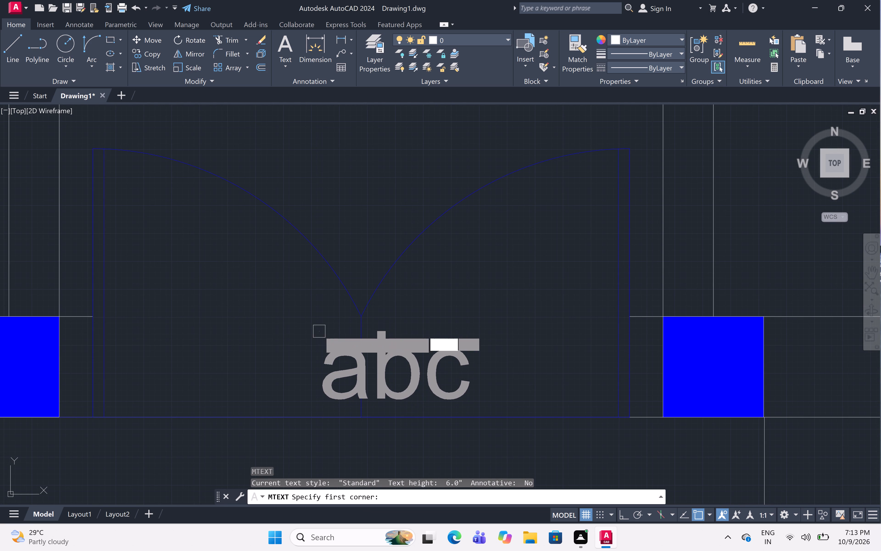
pyautogui.click(422, 405)
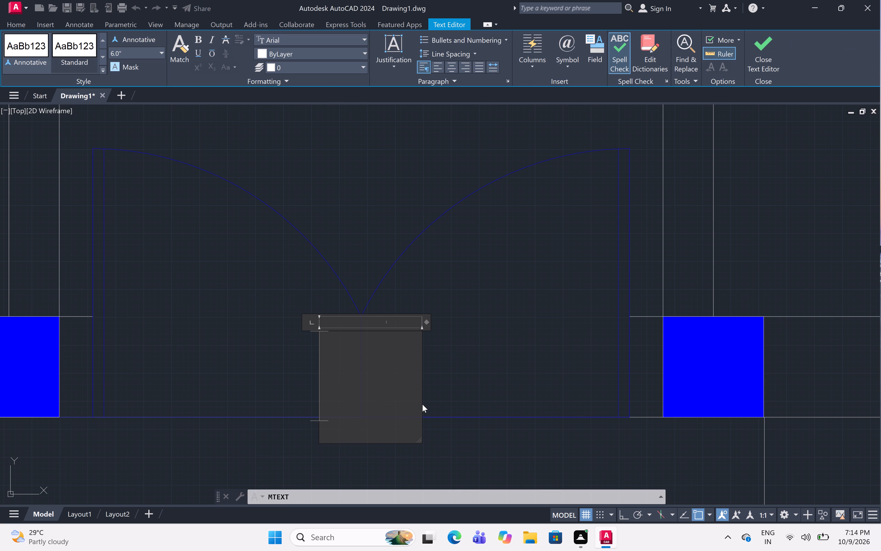
pyautogui.write('MD')
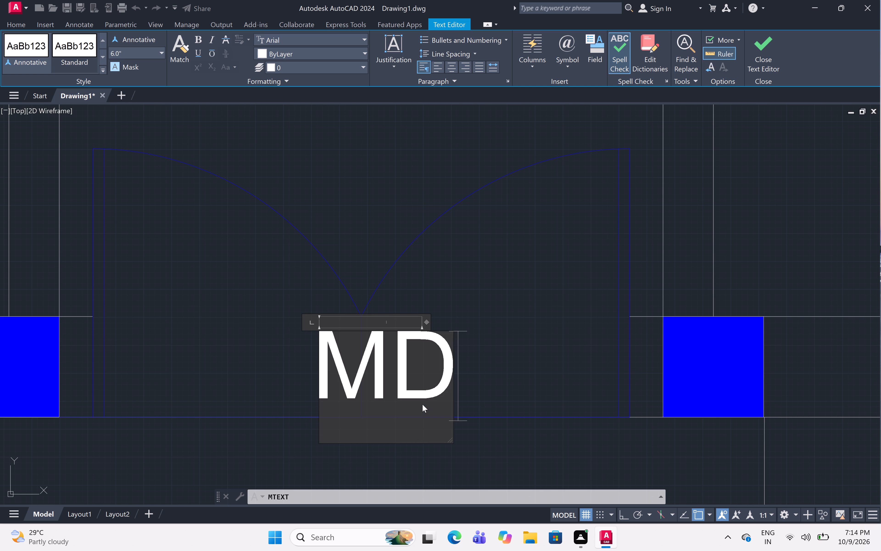
pyautogui.click(515, 335)
pyautogui.scroll(-3, 477, 327)
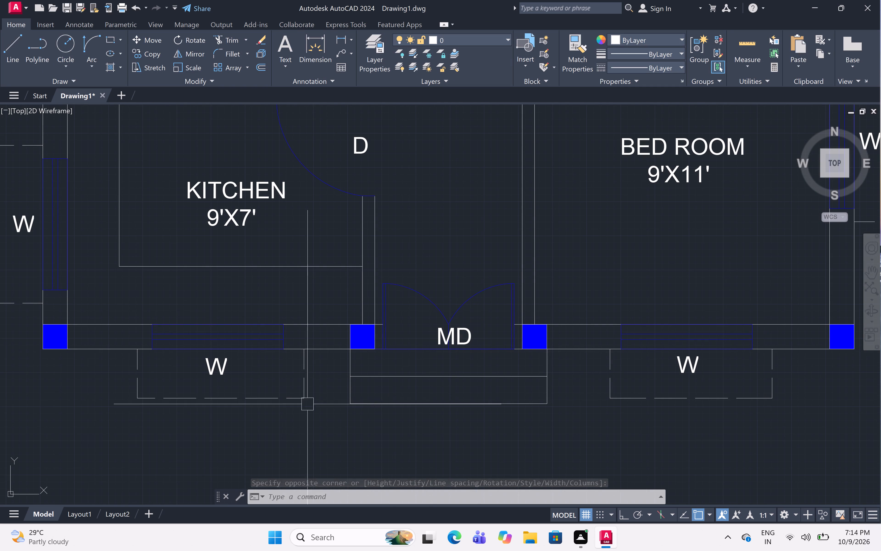
# Review the whole floor plan and its room, door and window labels.
pyautogui.scroll(-1, 393, 365)
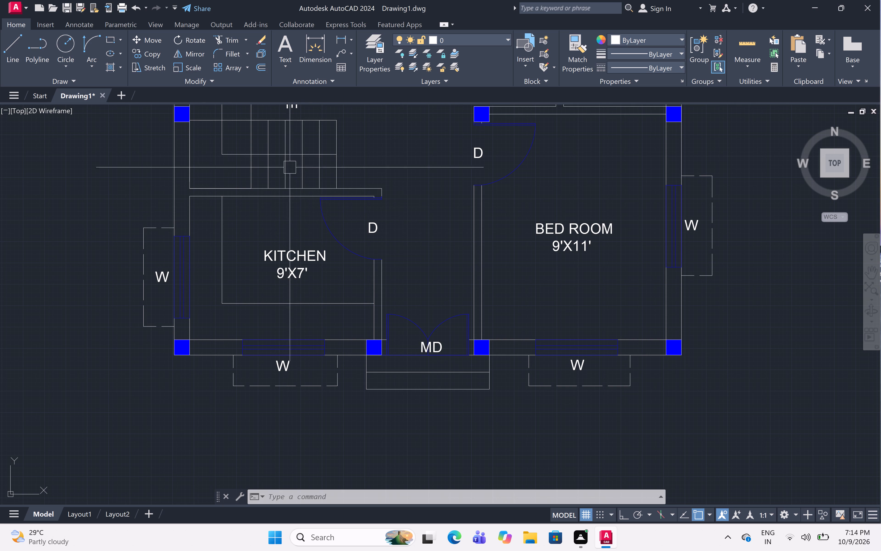
pyautogui.scroll(-1, 293, 167)
pyautogui.moveTo(353, 168); pyautogui.dragTo(340, 238, button='middle')
pyautogui.scroll(-1, 340, 228)
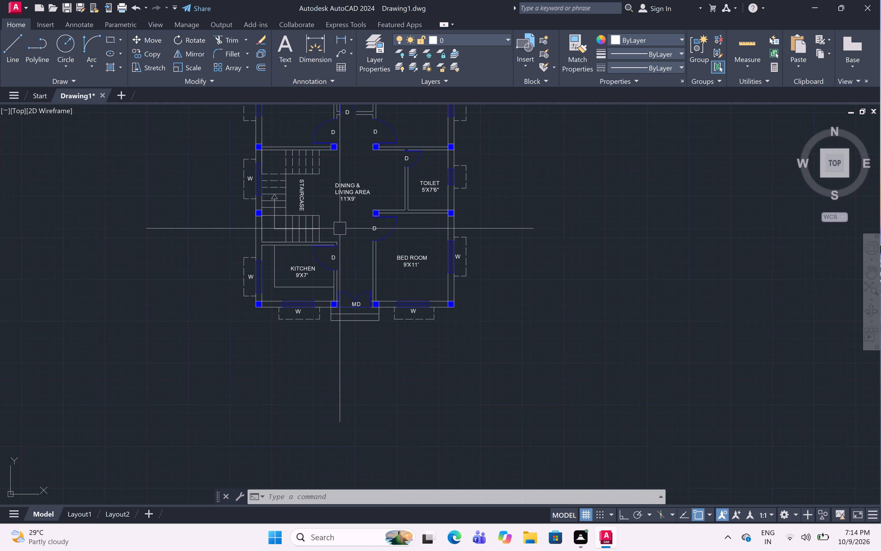
pyautogui.moveTo(340, 228); pyautogui.dragTo(348, 336, button='middle')
pyautogui.moveTo(364, 324); pyautogui.dragTo(469, 327, button='middle')
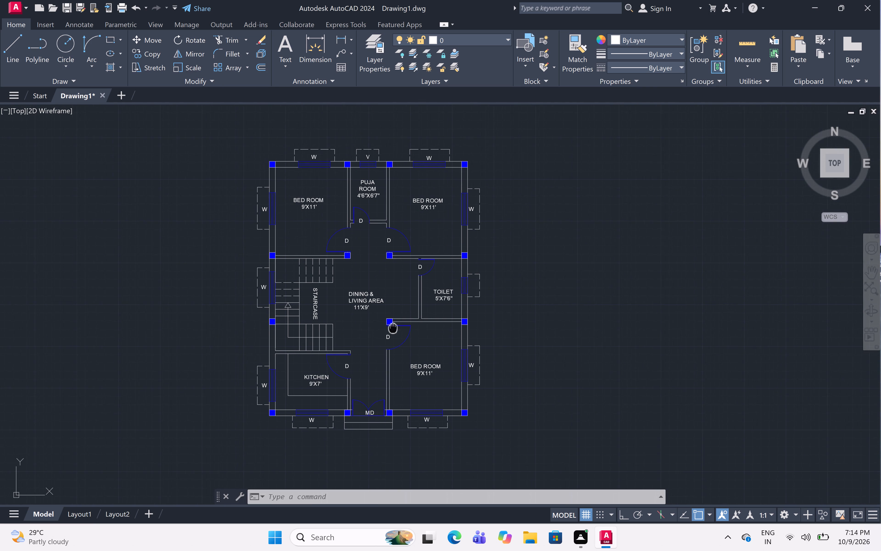
pyautogui.moveTo(469, 327); pyautogui.dragTo(457, 322, button='middle')
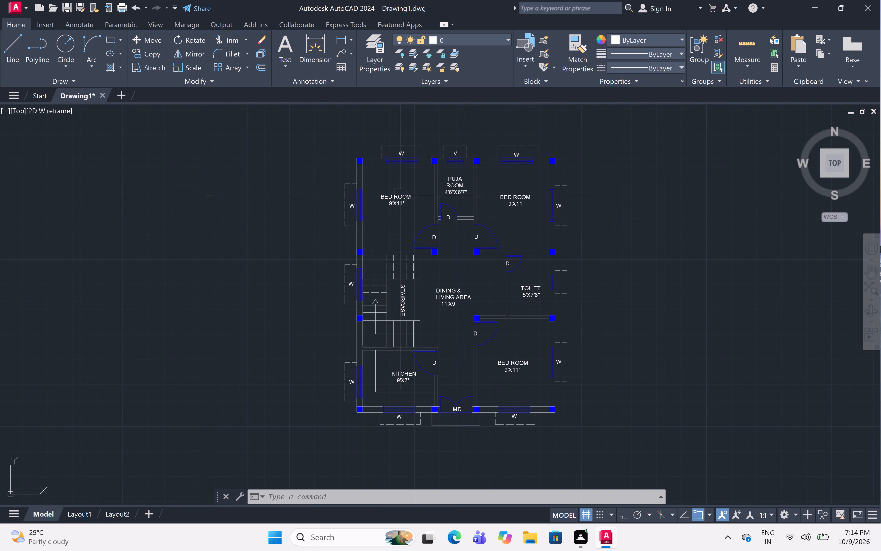
pyautogui.scroll(3, 452, 183)
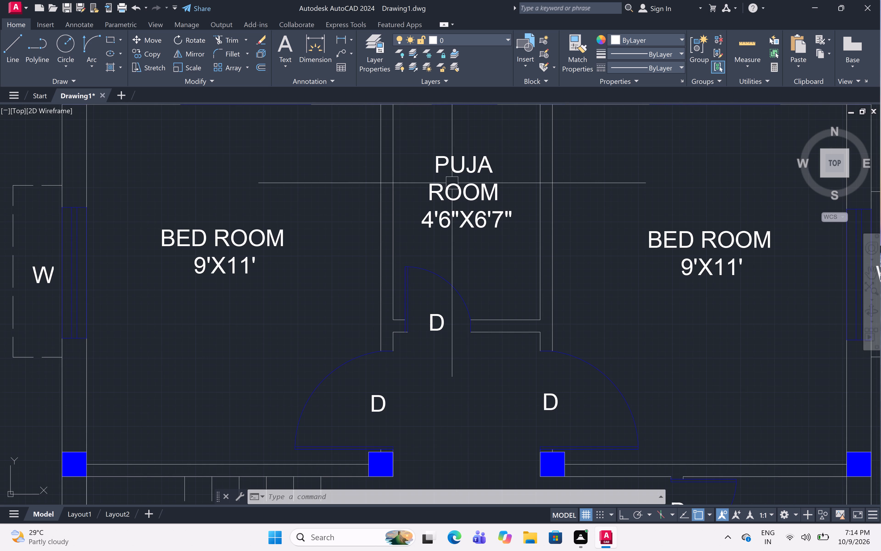
pyautogui.click(454, 187)
pyautogui.scroll(-4, 469, 220)
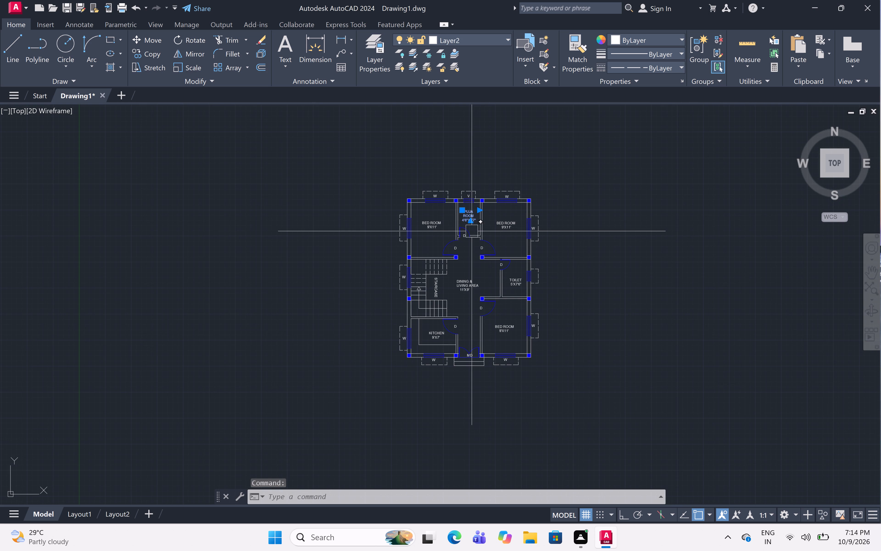
pyautogui.press('Escape')
pyautogui.scroll(2, 464, 259)
pyautogui.moveTo(464, 267); pyautogui.dragTo(463, 281, button='middle')
# Modify the Standard dimension style's primary units to Engineering format with 0'-0.0" precision.
pyautogui.press('d')
pyautogui.press('i')
pyautogui.press('m')
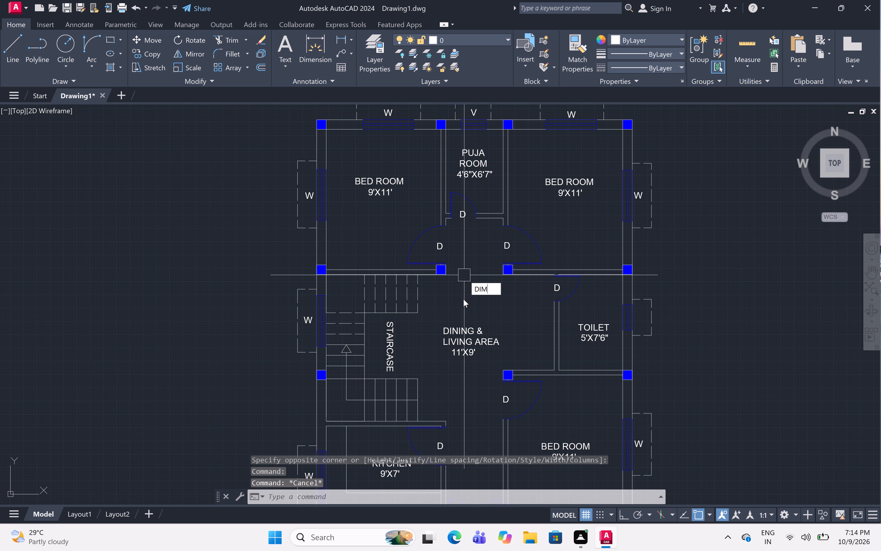
pyautogui.press('s')
pyautogui.press('space')
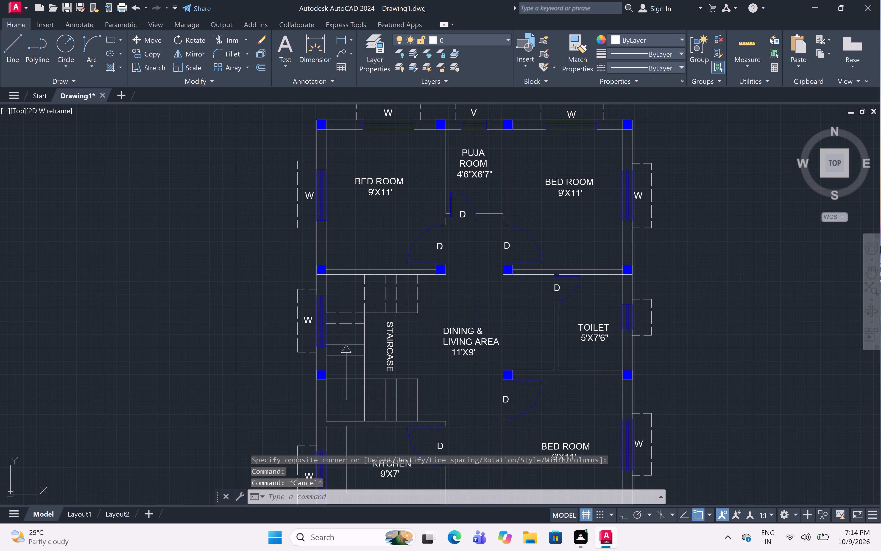
pyautogui.click(556, 257)
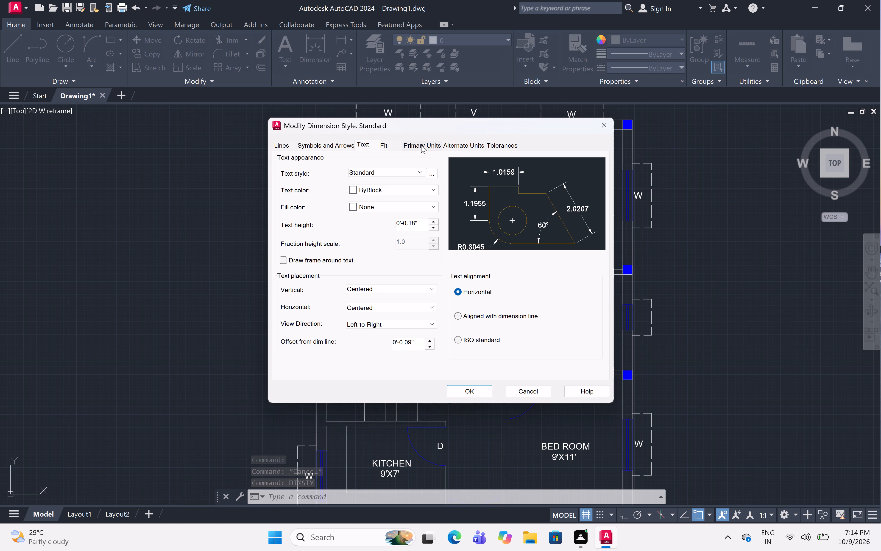
pyautogui.click(421, 143)
pyautogui.click(427, 166)
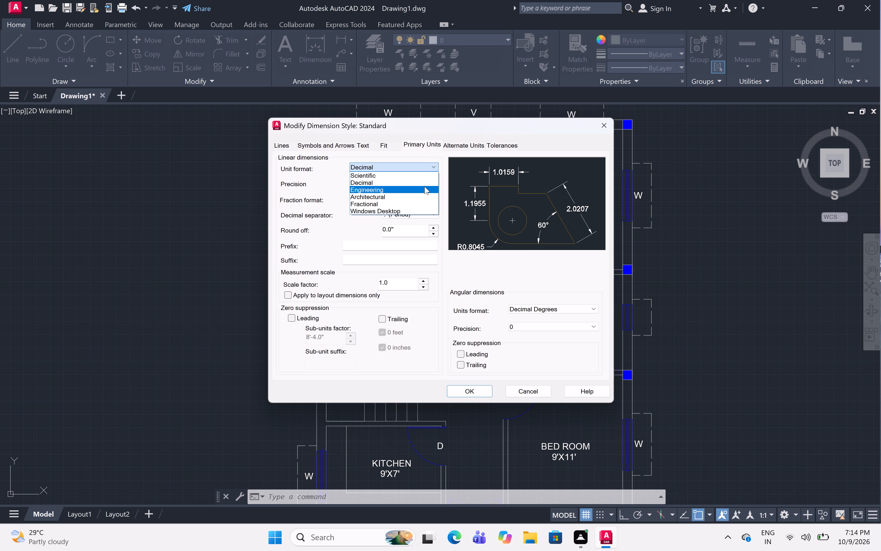
pyautogui.click(424, 186)
pyautogui.click(425, 183)
pyautogui.click(425, 195)
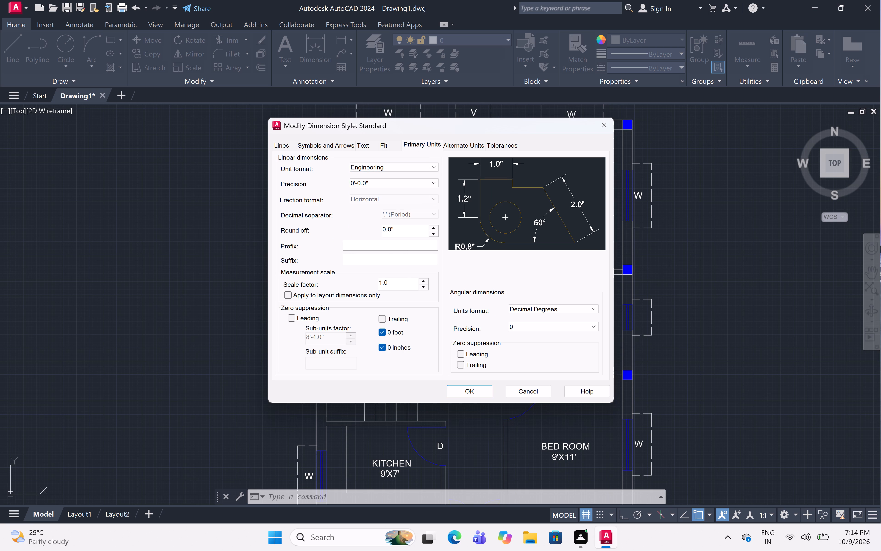
# Set the Standard dimension style's text height to 6".
pyautogui.click(361, 141)
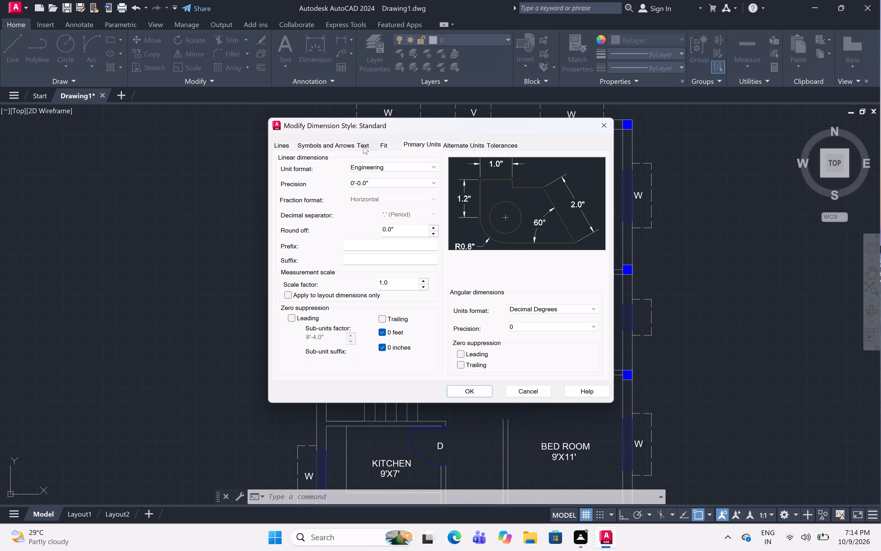
pyautogui.click(363, 146)
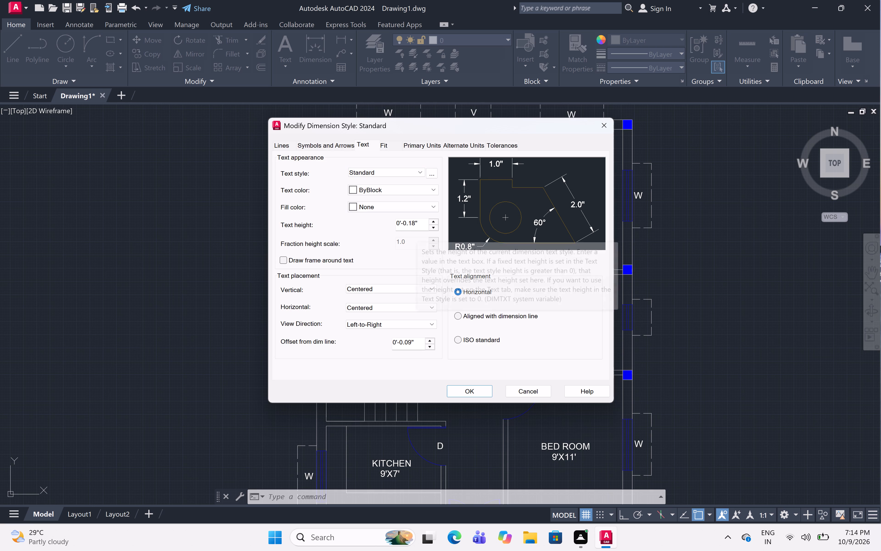
pyautogui.click(420, 222)
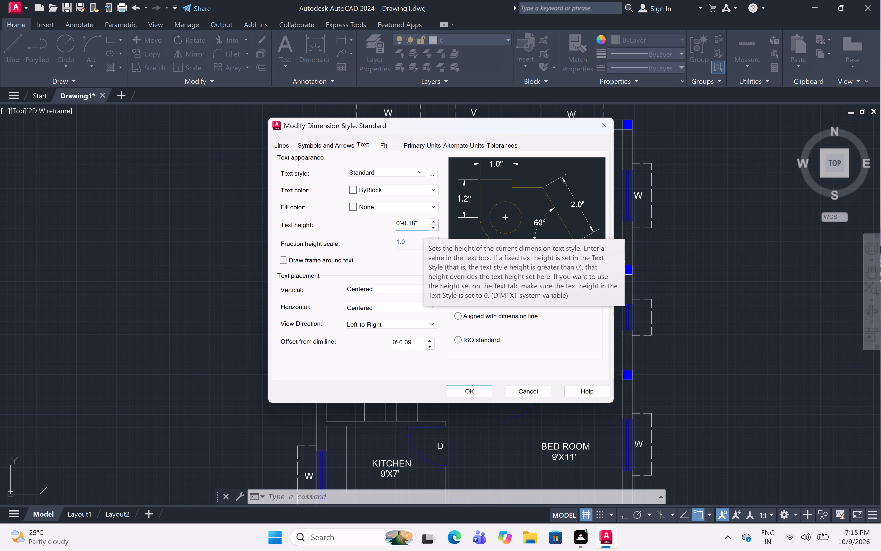
pyautogui.press('BackSpace')
pyautogui.press('BackSpace')
pyautogui.press('BackSpace')
pyautogui.press('BackSpace')
pyautogui.press('BackSpace')
pyautogui.press('BackSpace')
pyautogui.press('BackSpace')
pyautogui.press('BackSpace')
pyautogui.press('BackSpace')
pyautogui.press('BackSpace')
pyautogui.press('BackSpace')
pyautogui.press('BackSpace')
pyautogui.press('BackSpace')
pyautogui.press('BackSpace')
pyautogui.press('BackSpace')
pyautogui.press('6')
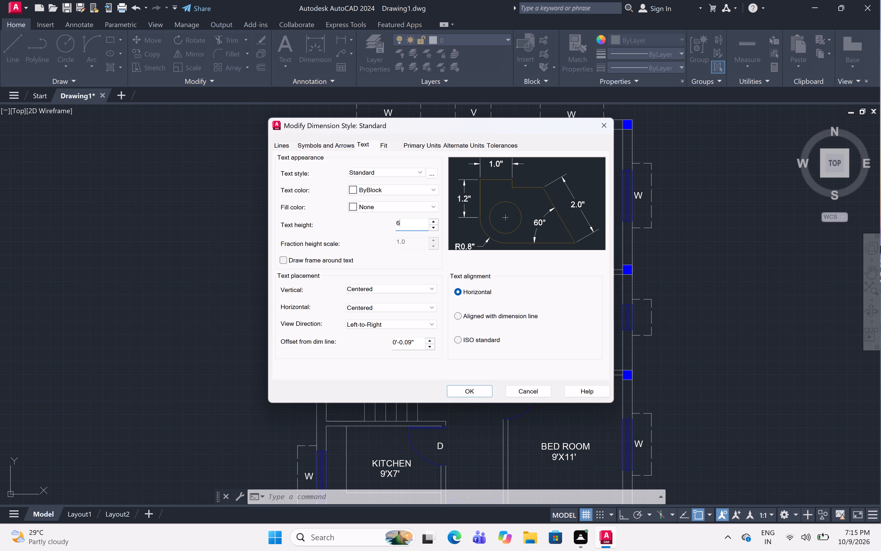
pyautogui.hotkey('shift', '"')
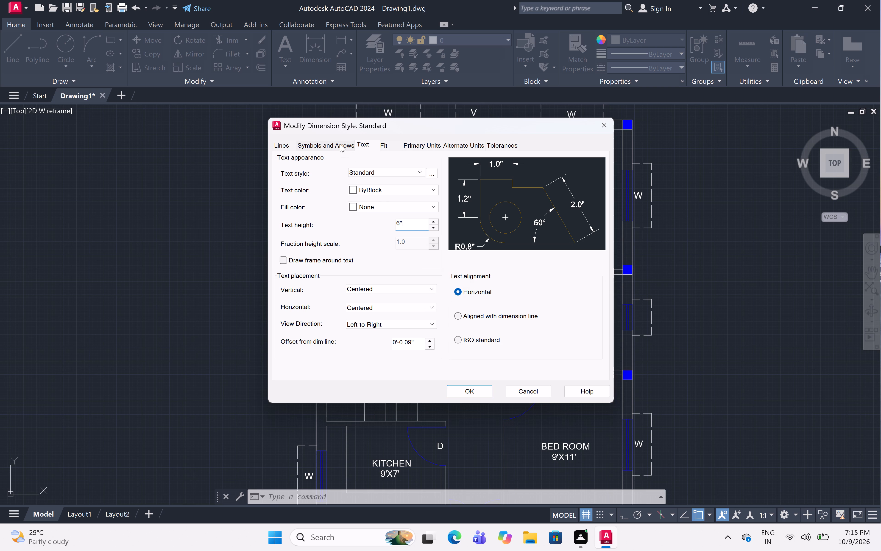
# Set the Standard dimension style's arrow size to 6" and make Standard the current dimension style.
pyautogui.click(338, 144)
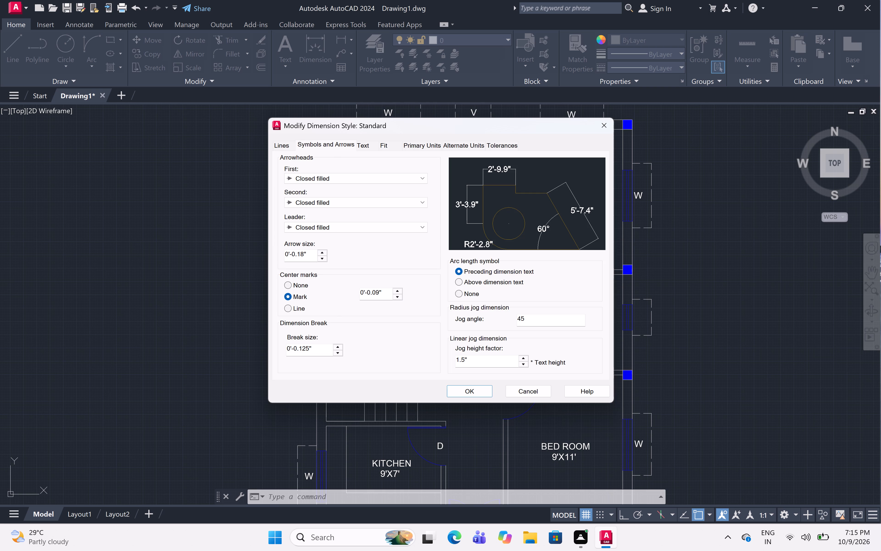
pyautogui.click(310, 254)
pyautogui.press('BackSpace')
pyautogui.press('BackSpace')
pyautogui.press('BackSpace')
pyautogui.press('BackSpace')
pyautogui.press('BackSpace')
pyautogui.press('BackSpace')
pyautogui.press('BackSpace')
pyautogui.press('BackSpace')
pyautogui.press('BackSpace')
pyautogui.press('BackSpace')
pyautogui.press('BackSpace')
pyautogui.press('BackSpace')
pyautogui.press('BackSpace')
pyautogui.press('BackSpace')
pyautogui.press('BackSpace')
pyautogui.press('BackSpace')
pyautogui.press('BackSpace')
pyautogui.press('BackSpace')
pyautogui.press('BackSpace')
pyautogui.press('BackSpace')
pyautogui.press('6')
pyautogui.hotkey('shift', '"')
pyautogui.click(460, 391)
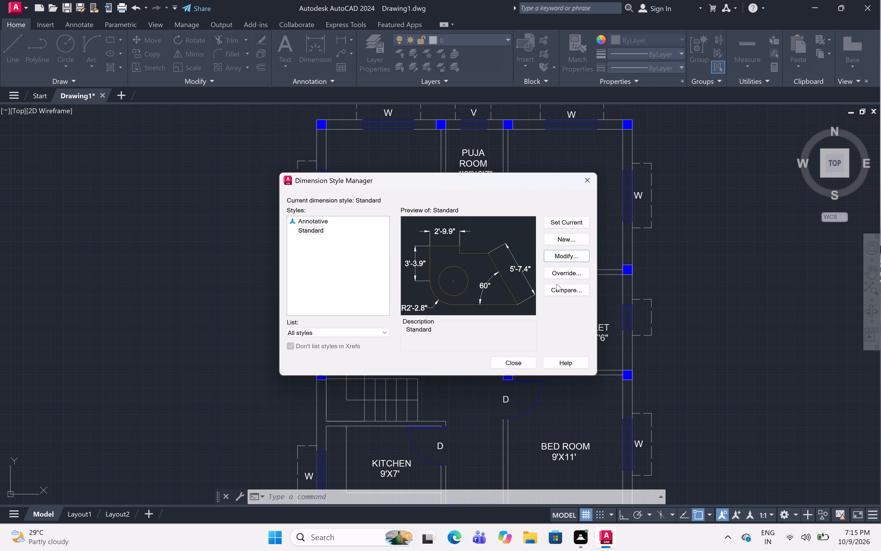
pyautogui.click(581, 221)
pyautogui.click(519, 364)
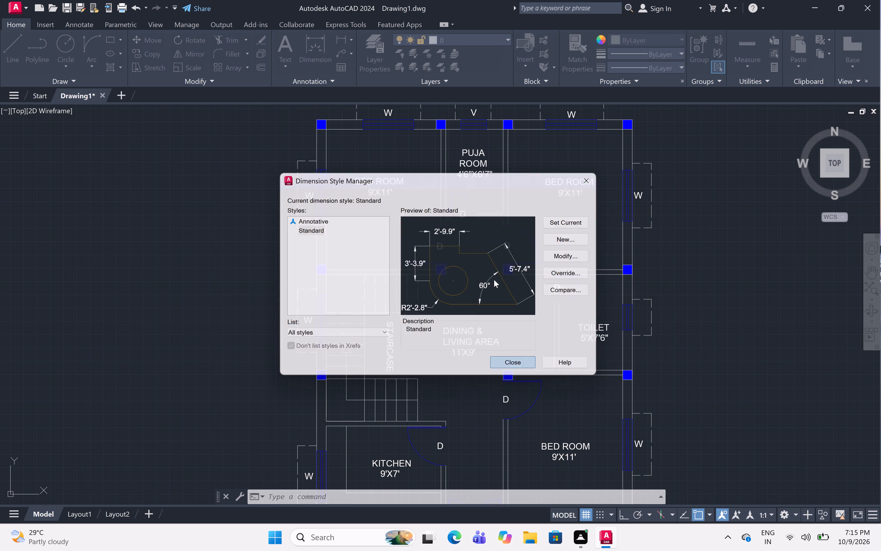
# Add a linear dimension for the plan's overall width, from outer corner to outer corner, placed above the upper windows.
pyautogui.scroll(-1, 479, 260)
pyautogui.moveTo(479, 261); pyautogui.dragTo(459, 367, button='middle')
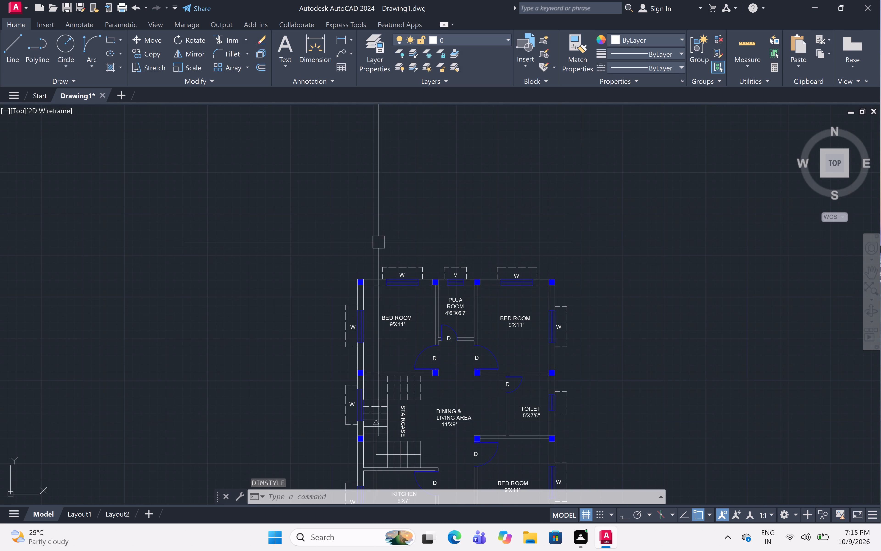
pyautogui.click(340, 37)
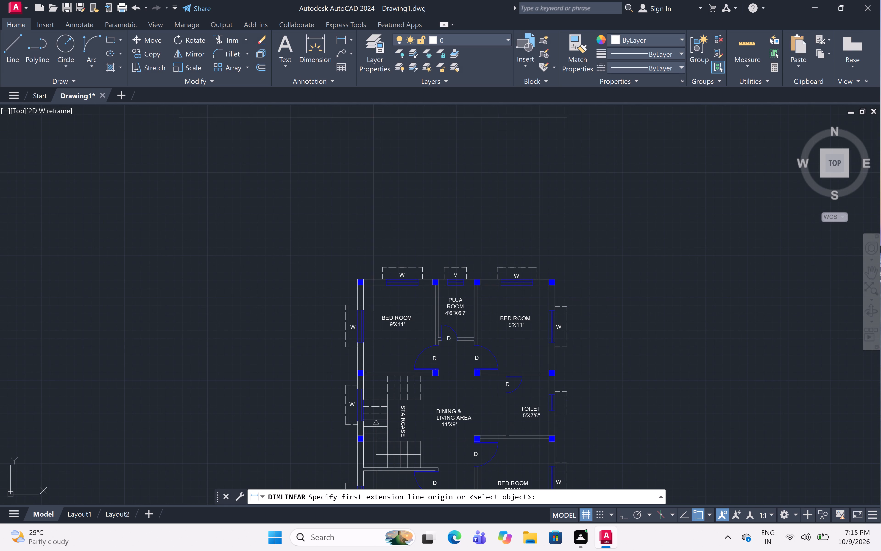
pyautogui.scroll(1, 354, 283)
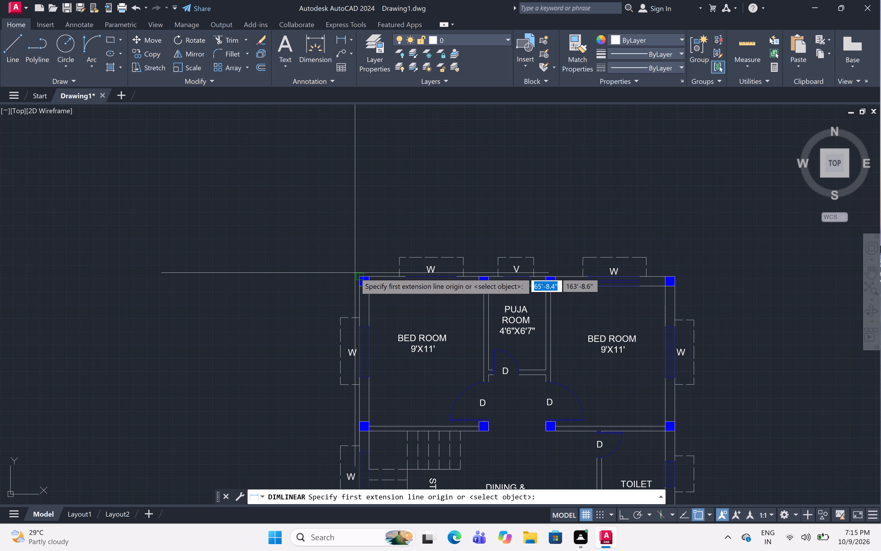
pyautogui.click(357, 274)
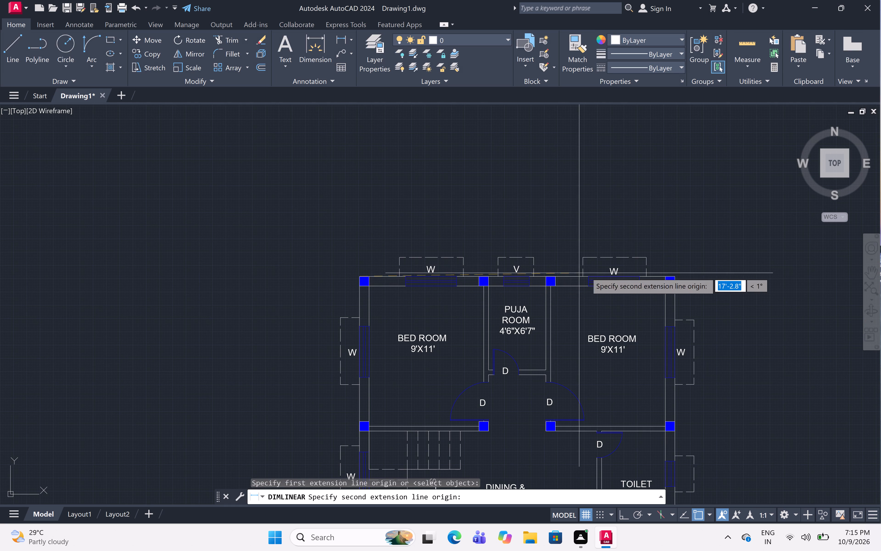
pyautogui.click(676, 277)
pyautogui.click(666, 240)
pyautogui.scroll(-2, 675, 208)
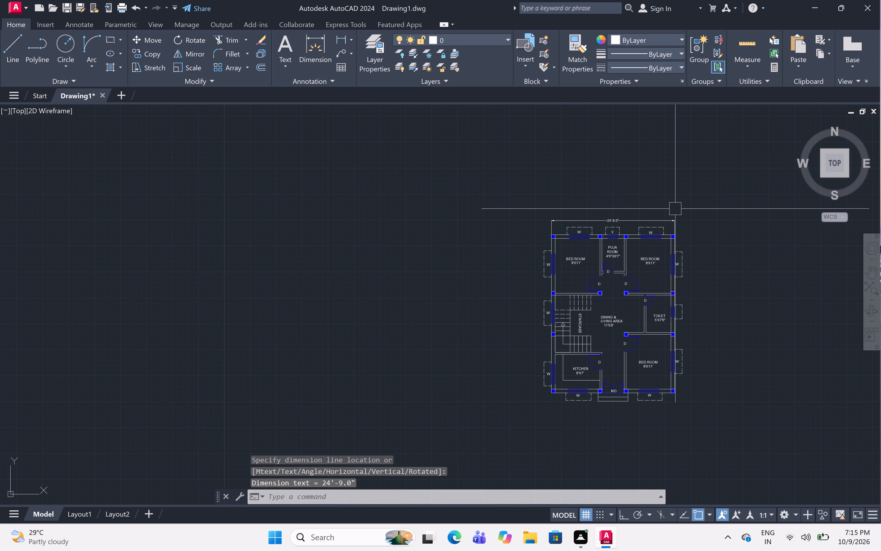
# Add a vertical linear dimension for the plan's overall length between the right wall's outer corners, placed outside the windows.
pyautogui.moveTo(725, 293); pyautogui.dragTo(631, 274, button='middle')
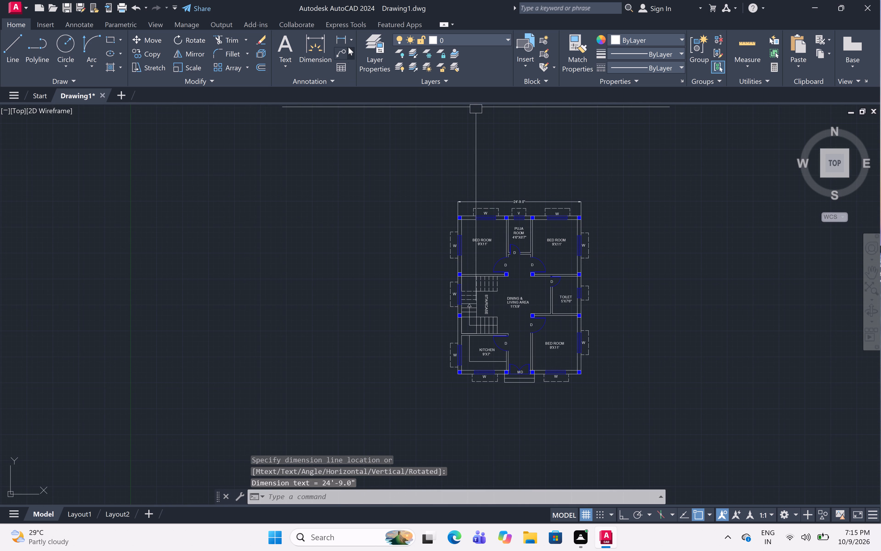
pyautogui.click(343, 38)
pyautogui.scroll(2, 588, 217)
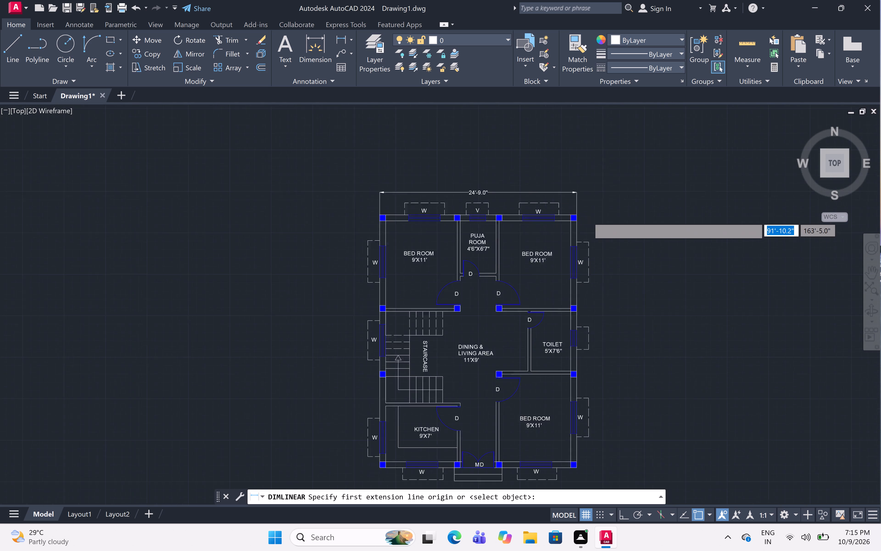
pyautogui.click(569, 212)
pyautogui.scroll(-1, 683, 290)
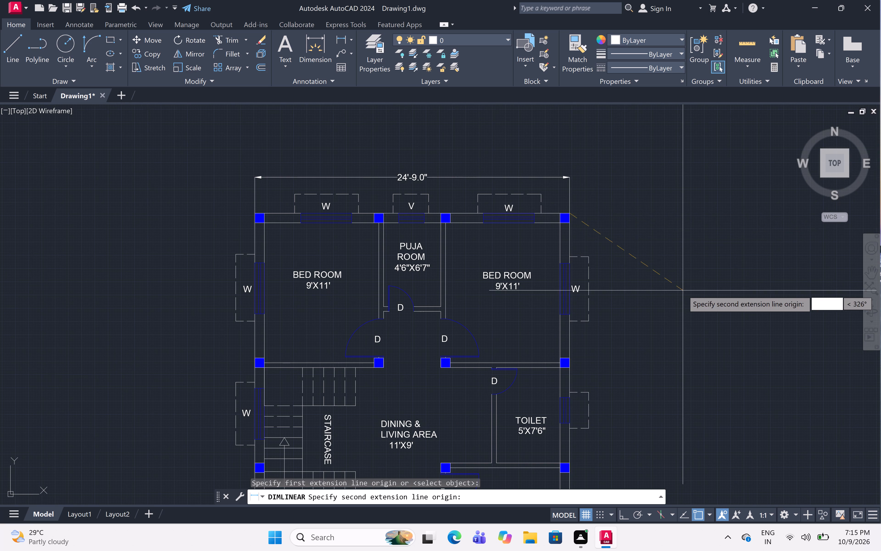
pyautogui.scroll(-3, 643, 349)
pyautogui.scroll(4, 640, 385)
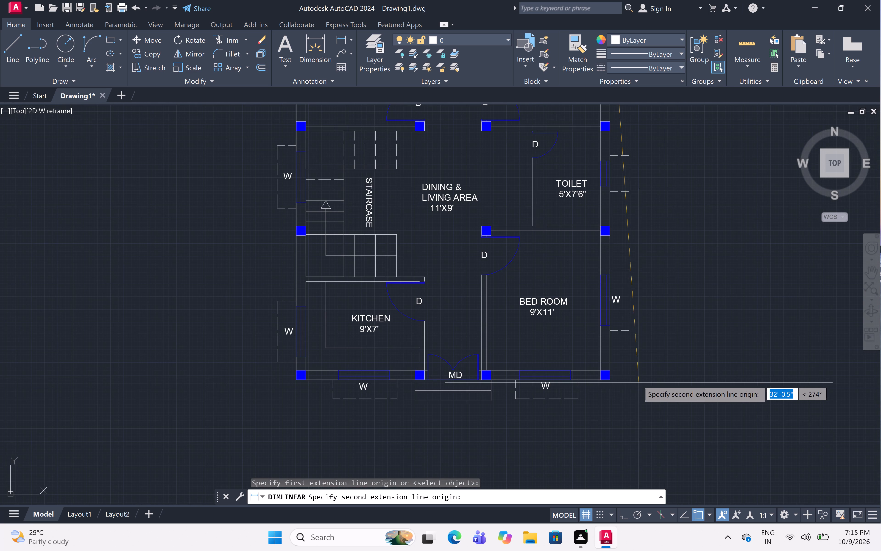
pyautogui.click(613, 378)
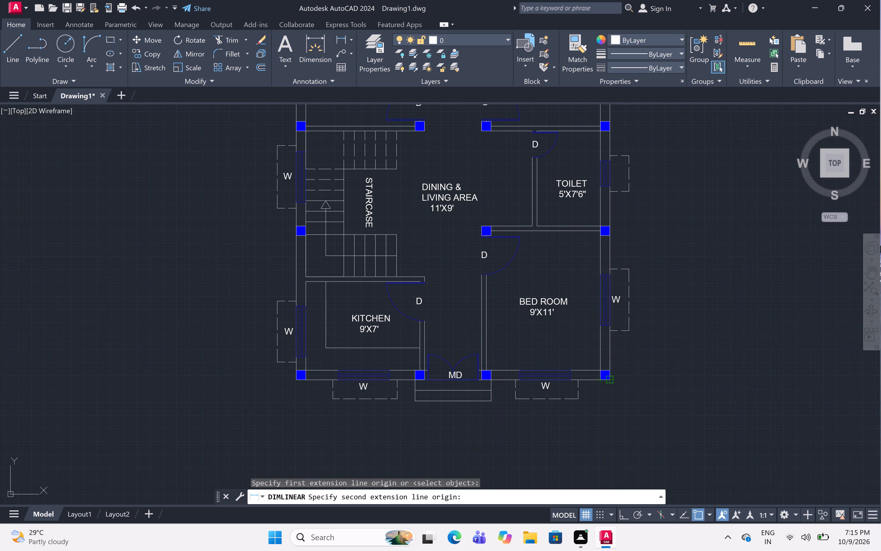
pyautogui.click(667, 355)
# Replace the text of the overall width dimension above the plan with 25'.
pyautogui.scroll(-2, 672, 284)
pyautogui.moveTo(672, 284); pyautogui.dragTo(670, 383, button='middle')
pyautogui.scroll(4, 580, 251)
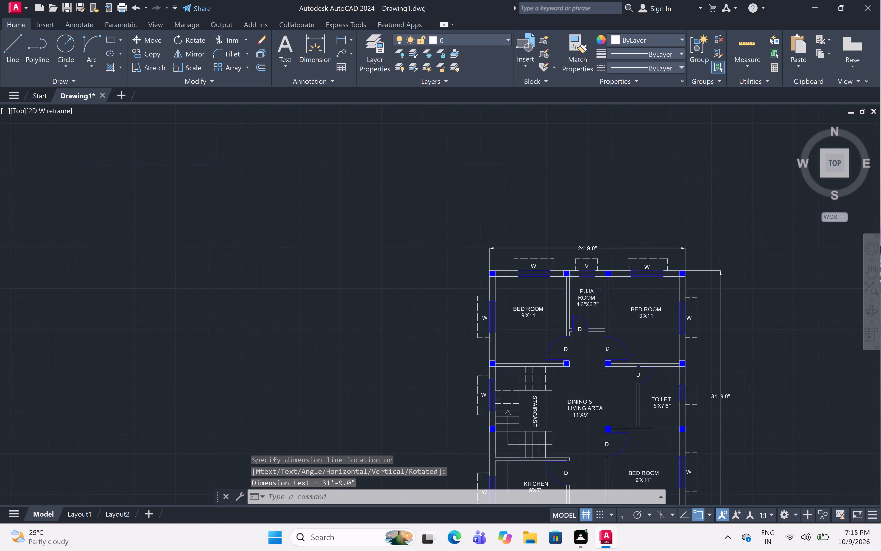
pyautogui.tripleClick(582, 245)
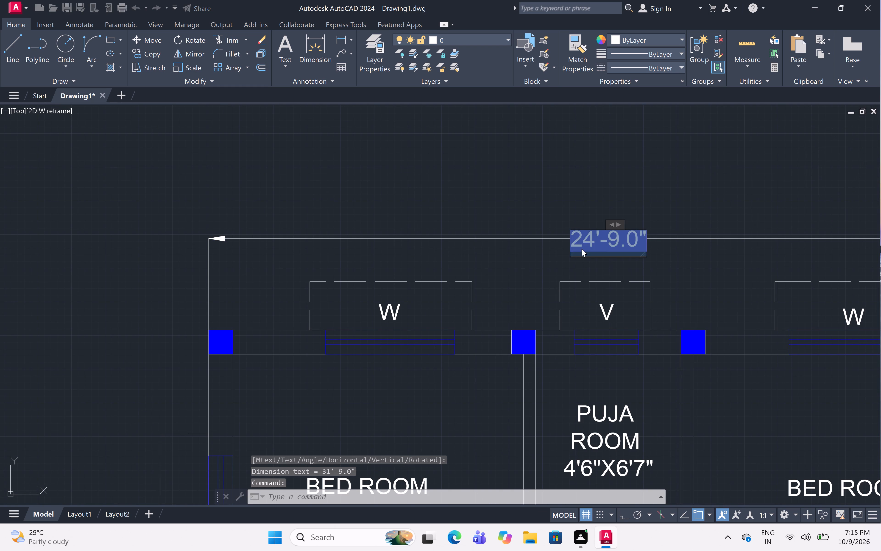
pyautogui.press('BackSpace')
pyautogui.write("25'")
pyautogui.click(584, 184)
# Replace the text of the overall length dimension beside the right wall with 32' and end text editing.
pyautogui.scroll(-5, 586, 183)
pyautogui.scroll(-3, 658, 285)
pyautogui.scroll(1, 765, 402)
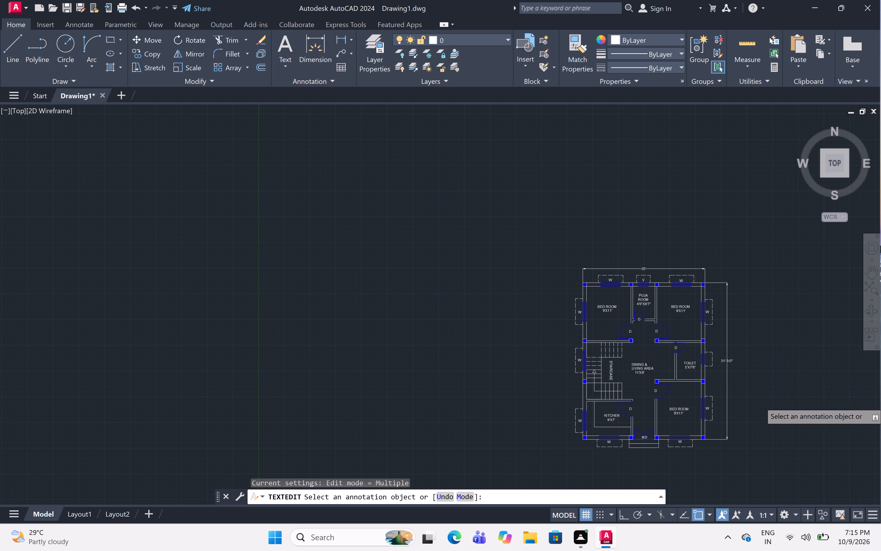
pyautogui.scroll(2, 764, 401)
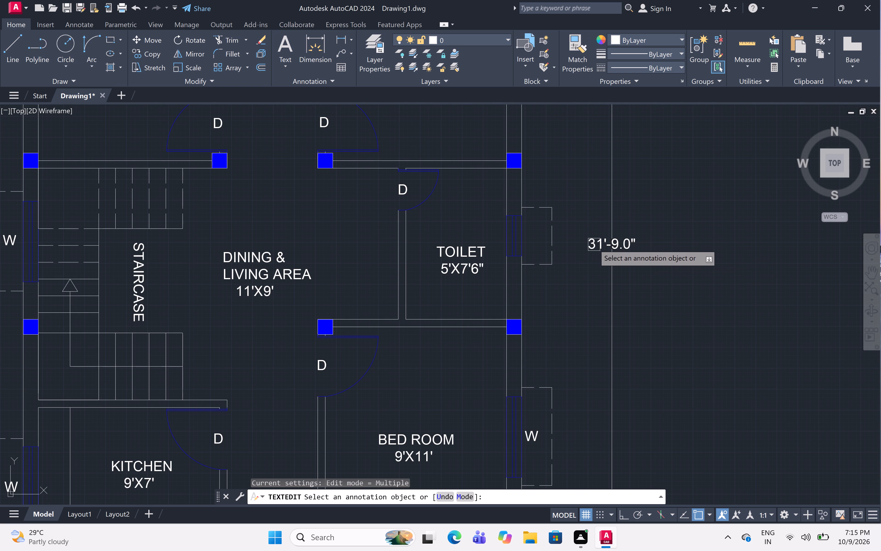
pyautogui.doubleClick(594, 244)
pyautogui.click(594, 244)
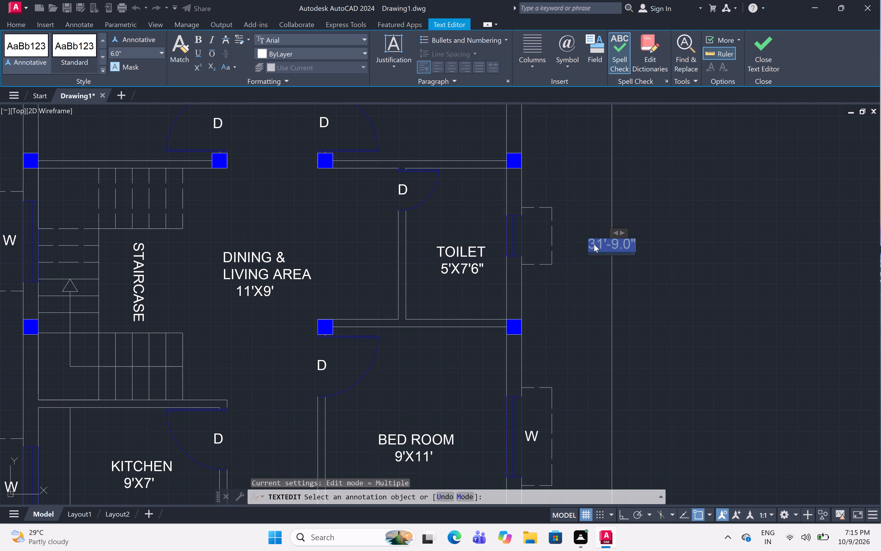
pyautogui.press('BackSpace')
pyautogui.write('32')
pyautogui.press("'")
pyautogui.click(640, 266)
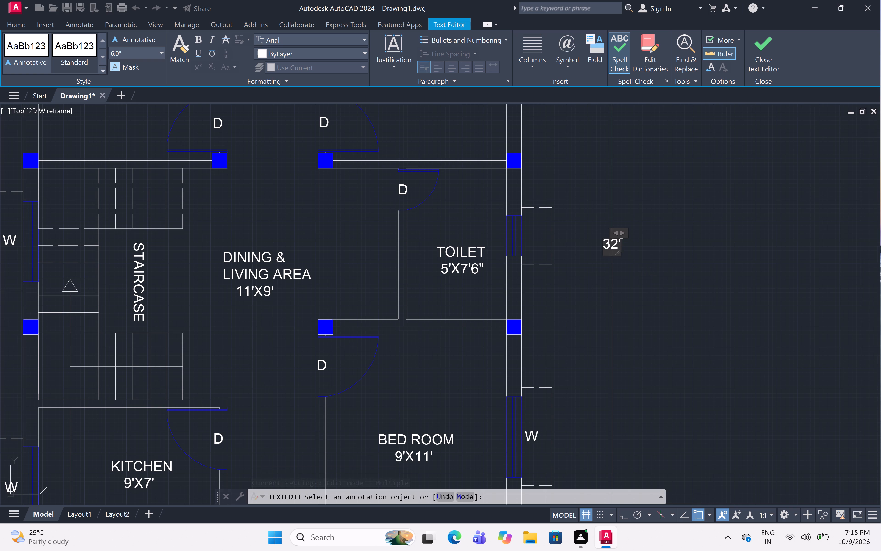
pyautogui.scroll(-7, 639, 273)
pyautogui.press('Escape')
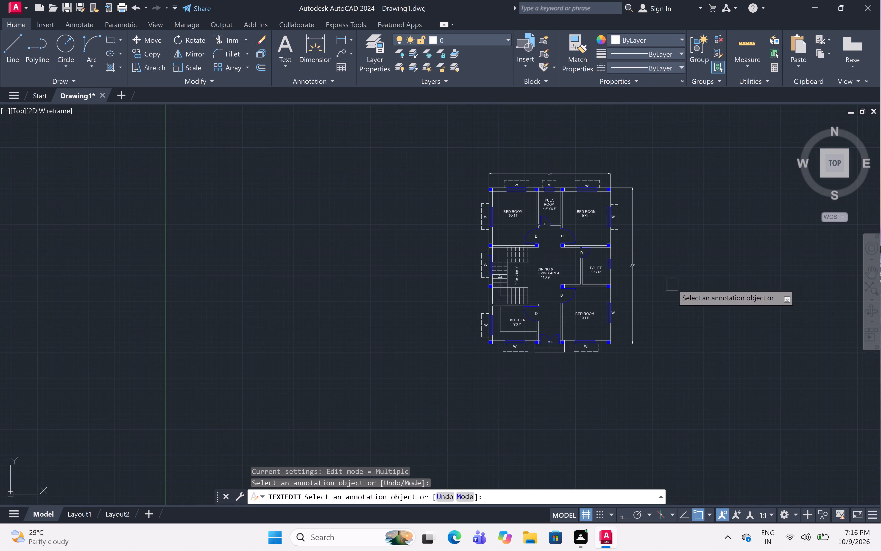
# Review the whole floor plan with its overall dimensions and room, door and window labels.
pyautogui.moveTo(671, 282); pyautogui.dragTo(574, 307, button='middle')
pyautogui.scroll(1, 558, 315)
pyautogui.moveTo(558, 315); pyautogui.dragTo(598, 319, button='middle')
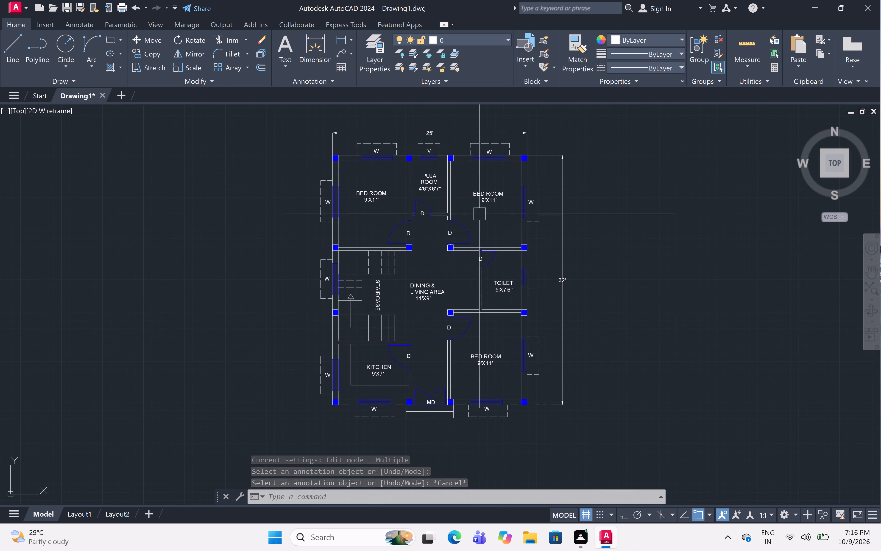
pyautogui.moveTo(471, 222); pyautogui.dragTo(482, 230, button='middle')
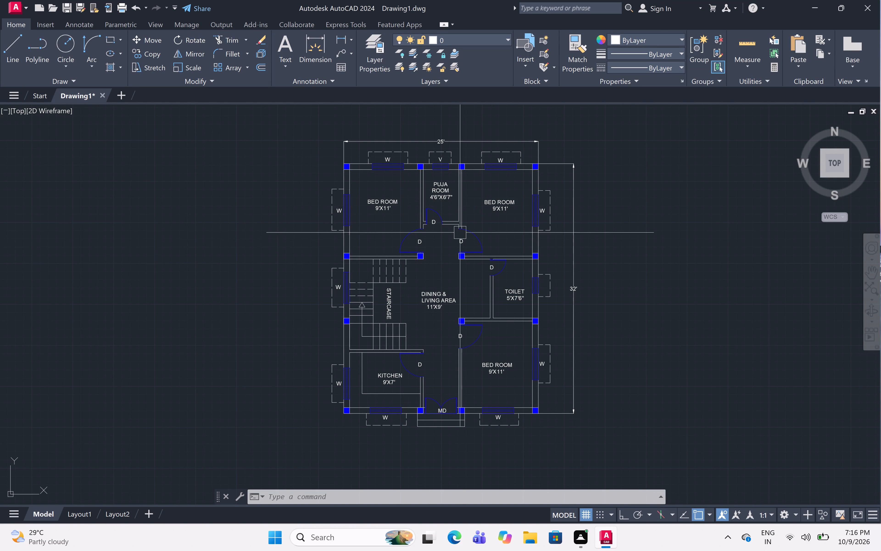
pyautogui.scroll(1, 460, 233)
pyautogui.moveTo(460, 233); pyautogui.dragTo(460, 265, button='middle')
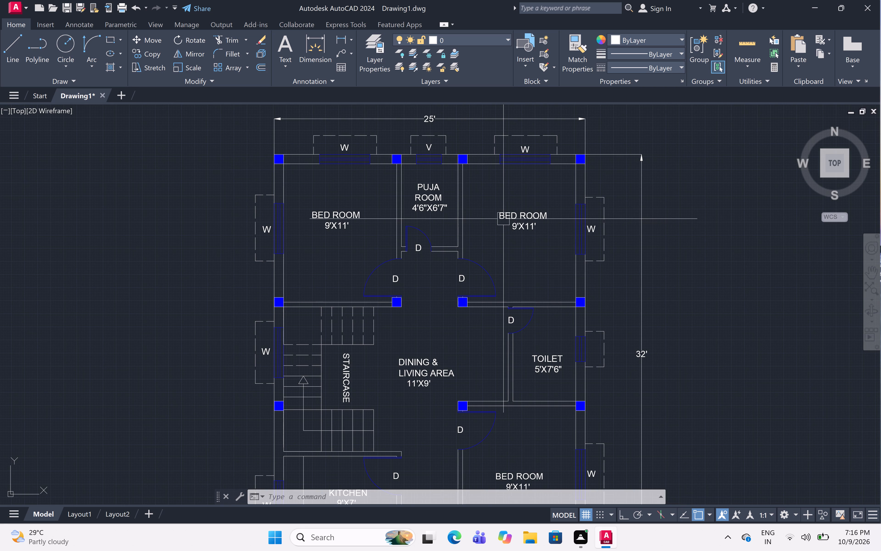
pyautogui.scroll(-2, 462, 162)
pyautogui.scroll(1, 466, 173)
pyautogui.moveTo(466, 172); pyautogui.dragTo(469, 217, button='middle')
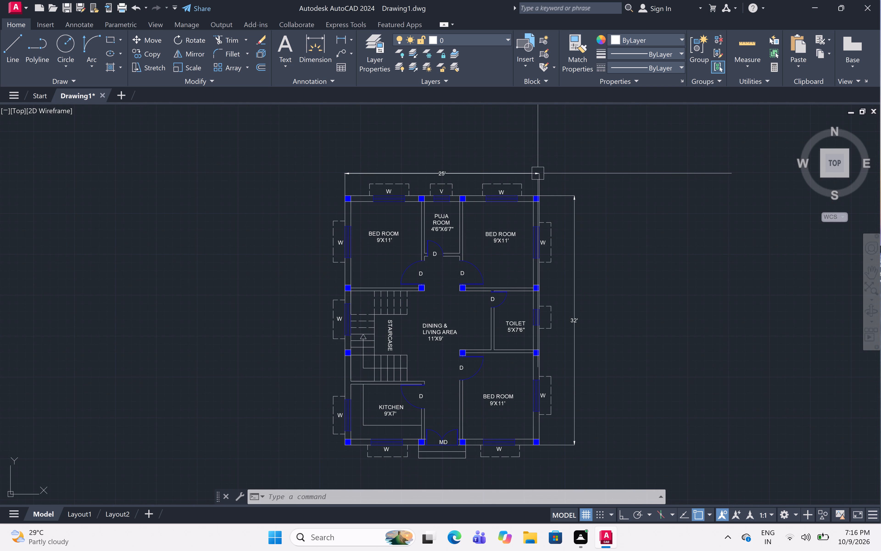
pyautogui.scroll(1, 544, 183)
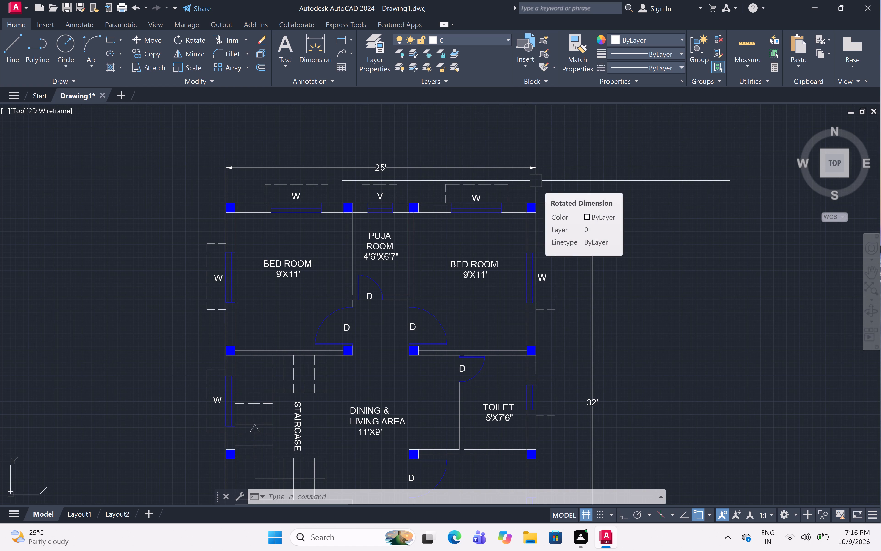
pyautogui.moveTo(457, 242); pyautogui.dragTo(464, 206, button='middle')
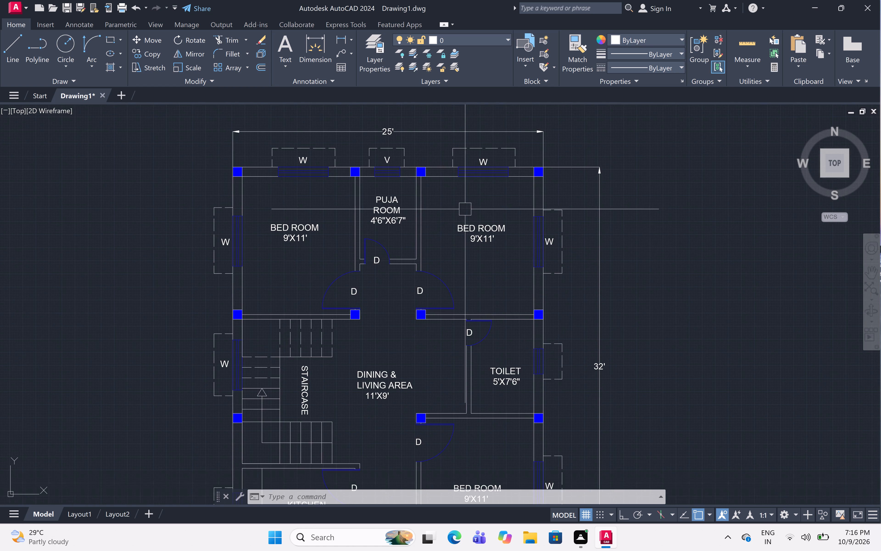
pyautogui.scroll(-1, 465, 209)
pyautogui.moveTo(462, 222); pyautogui.dragTo(497, 210, button='middle')
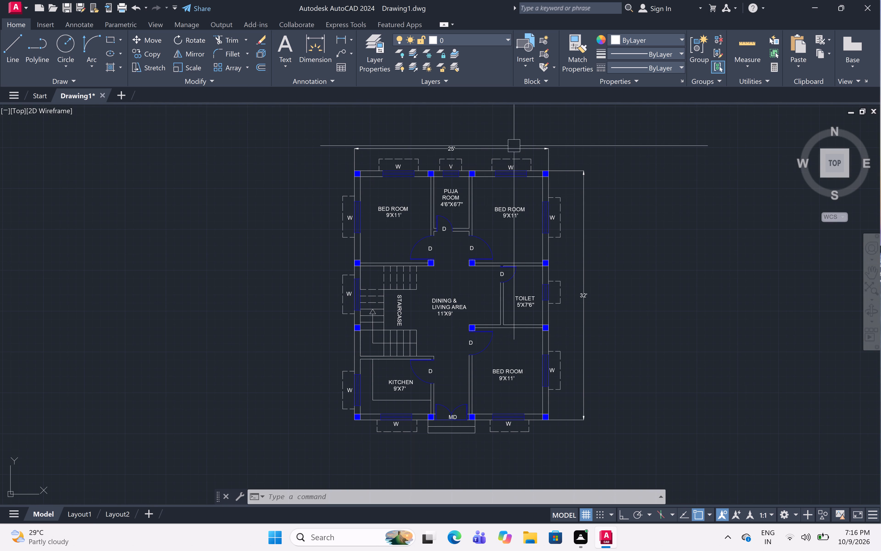
pyautogui.scroll(-3, 494, 187)
pyautogui.scroll(3, 494, 186)
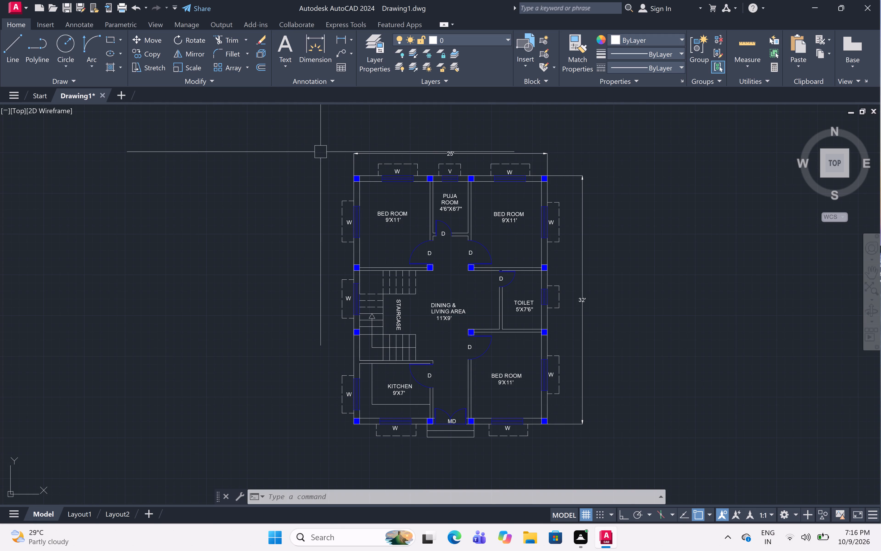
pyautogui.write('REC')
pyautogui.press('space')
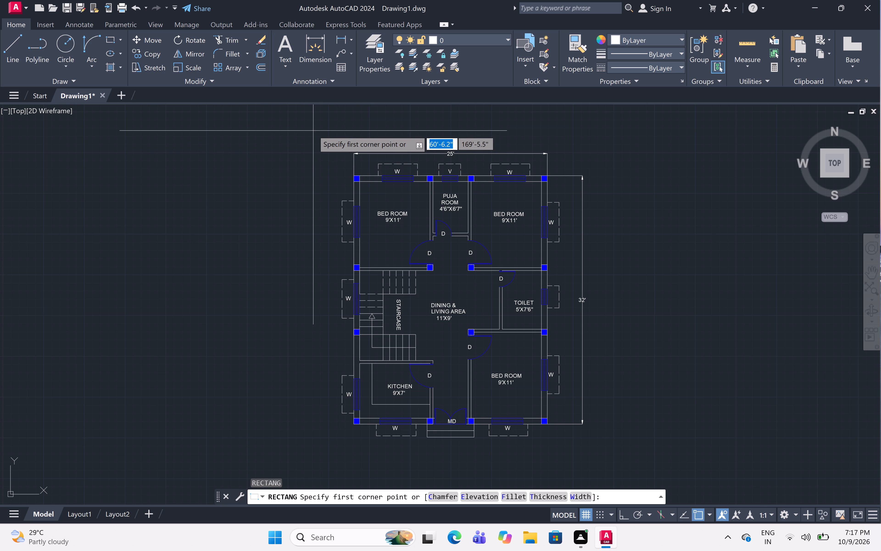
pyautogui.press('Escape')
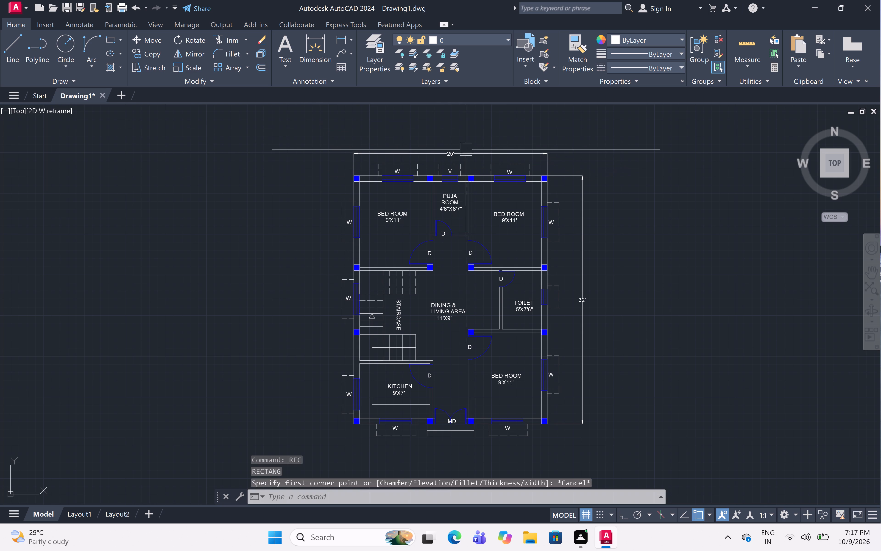
# Open the Dimension Style Manager.
pyautogui.press('d')
pyautogui.press('i')
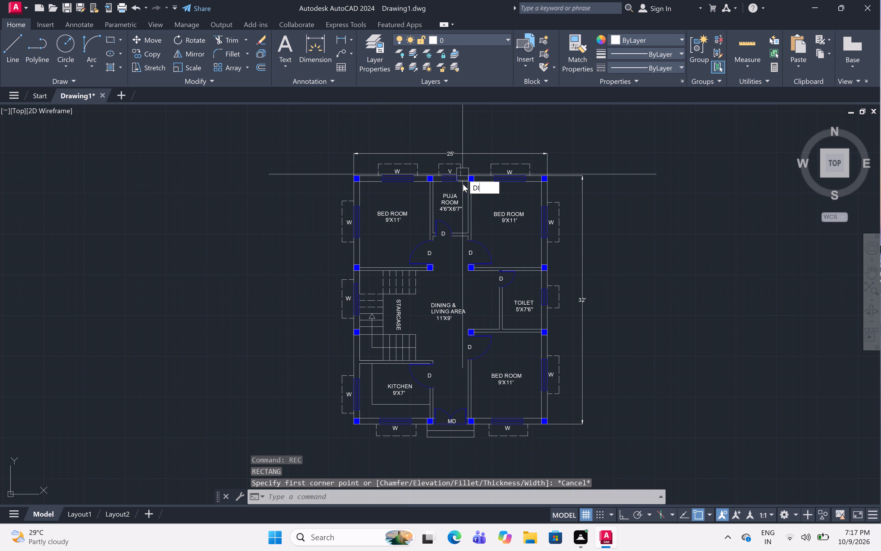
pyautogui.press('m')
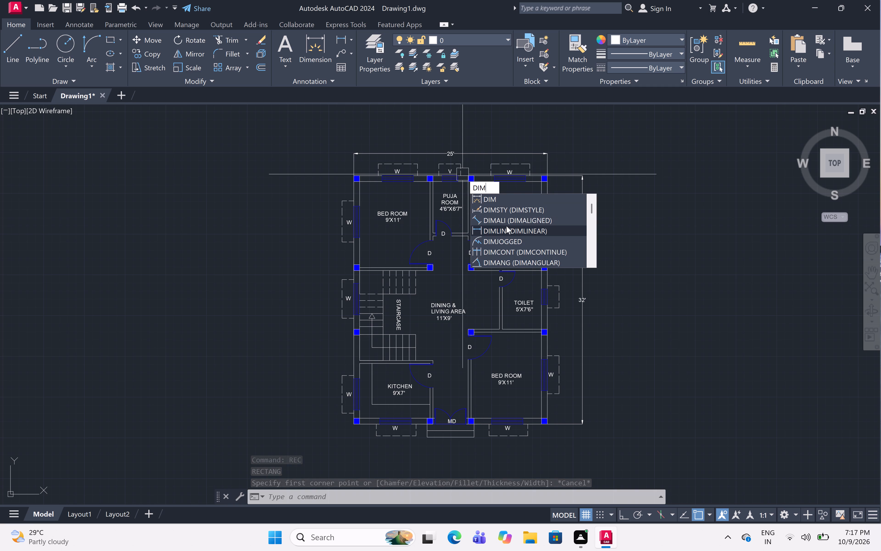
pyautogui.press('s')
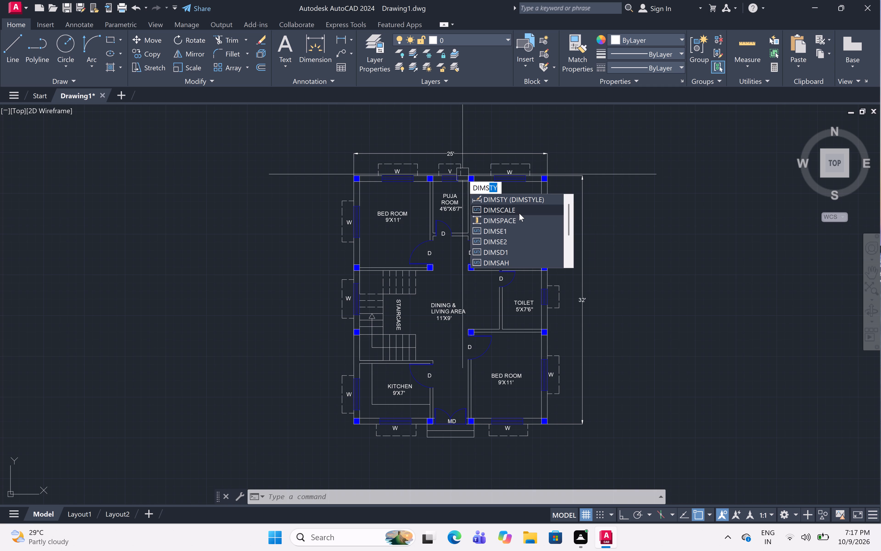
pyautogui.press('space')
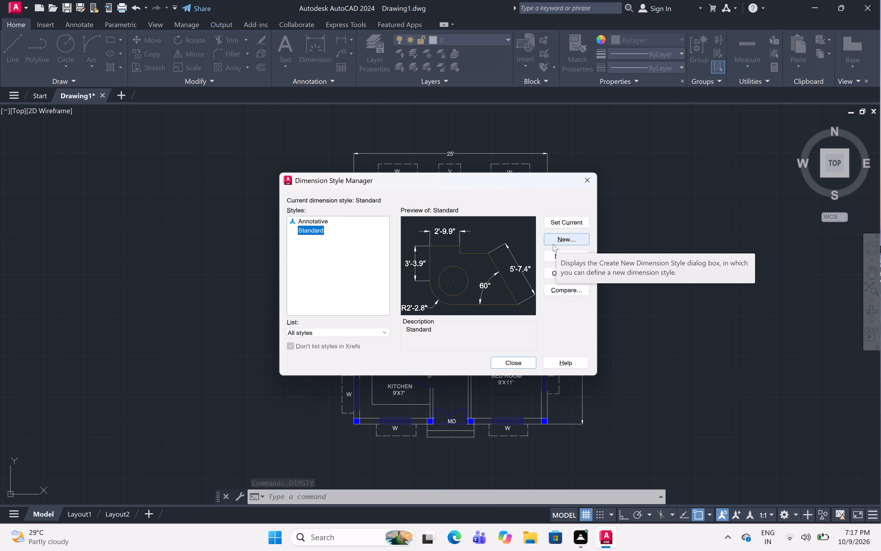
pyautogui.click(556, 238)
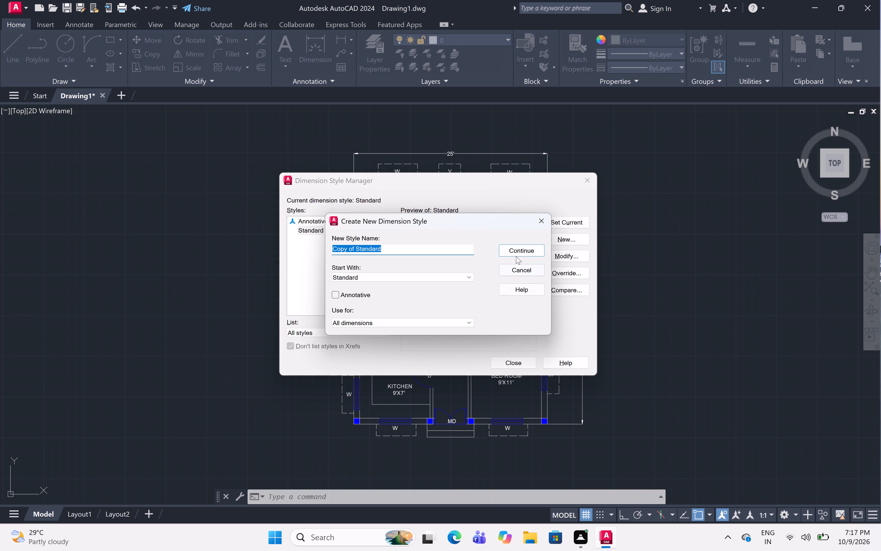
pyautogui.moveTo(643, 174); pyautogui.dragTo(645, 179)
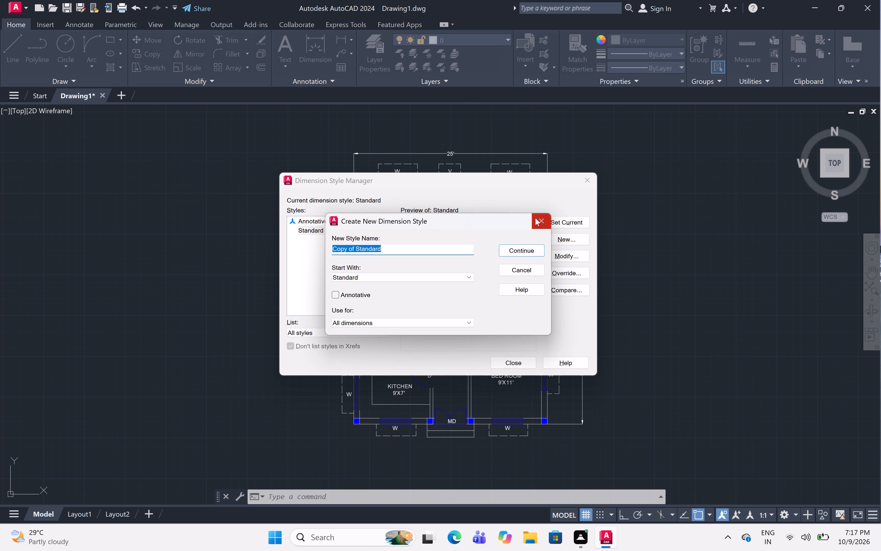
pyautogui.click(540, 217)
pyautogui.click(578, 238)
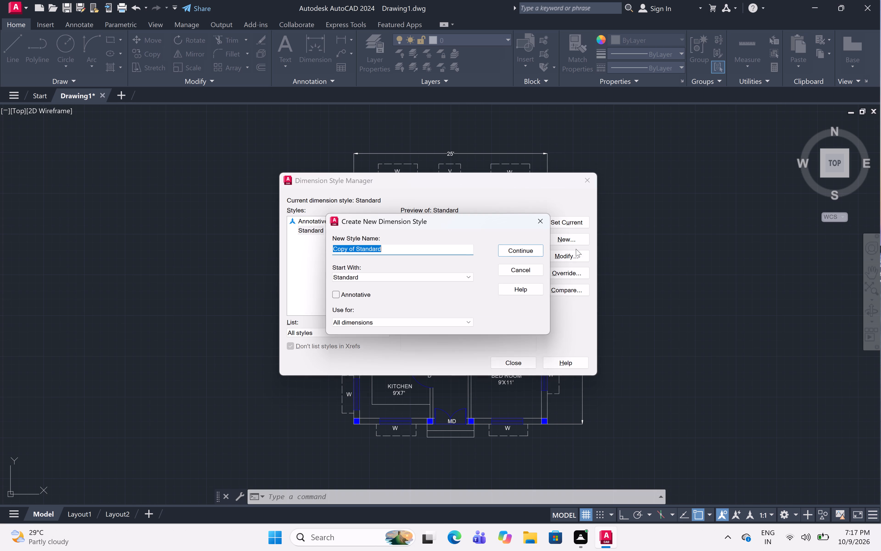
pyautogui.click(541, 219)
# Modify the Standard dimension style to use Red text, set it current and close the style manager.
pyautogui.click(556, 260)
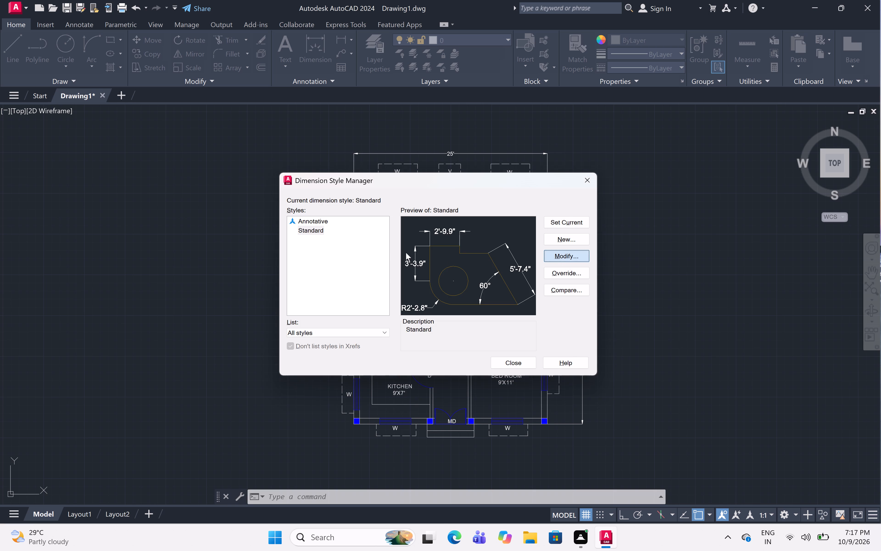
pyautogui.click(554, 252)
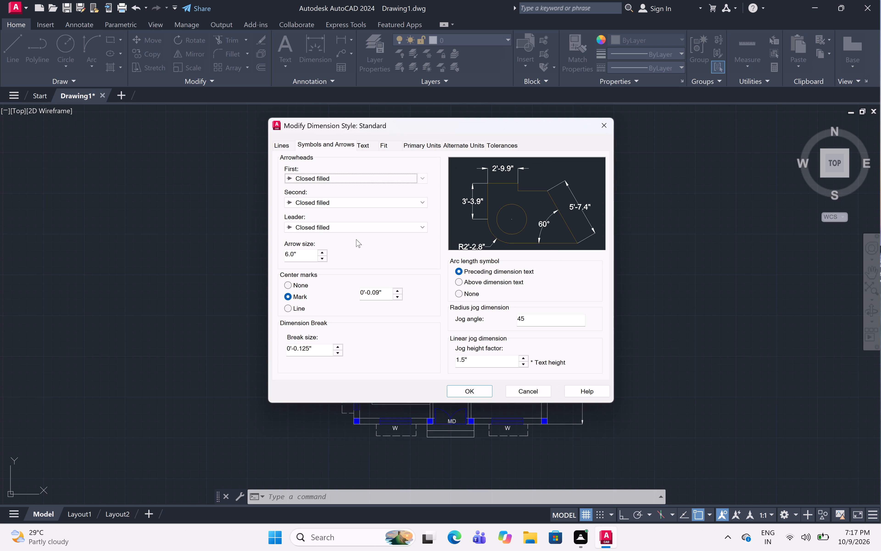
pyautogui.click(311, 143)
pyautogui.click(361, 146)
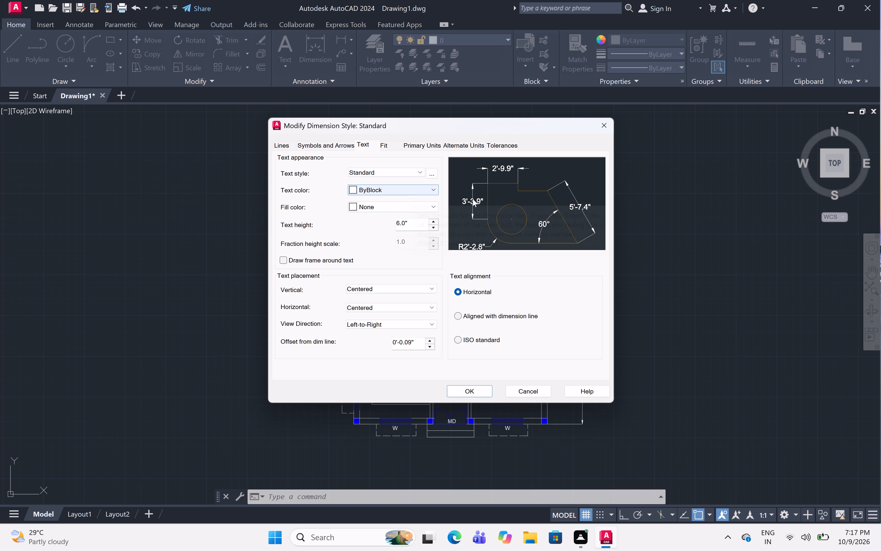
pyautogui.click(433, 186)
pyautogui.click(407, 223)
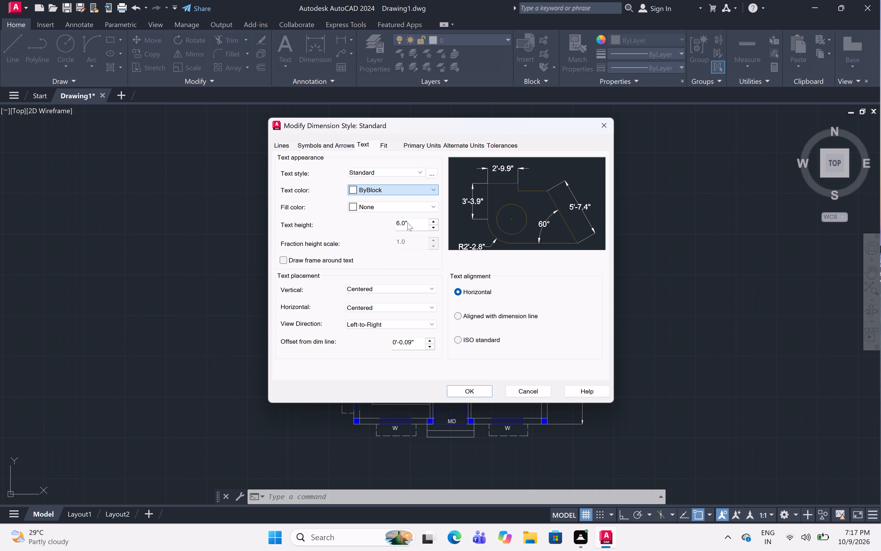
pyautogui.click(471, 388)
pyautogui.click(572, 221)
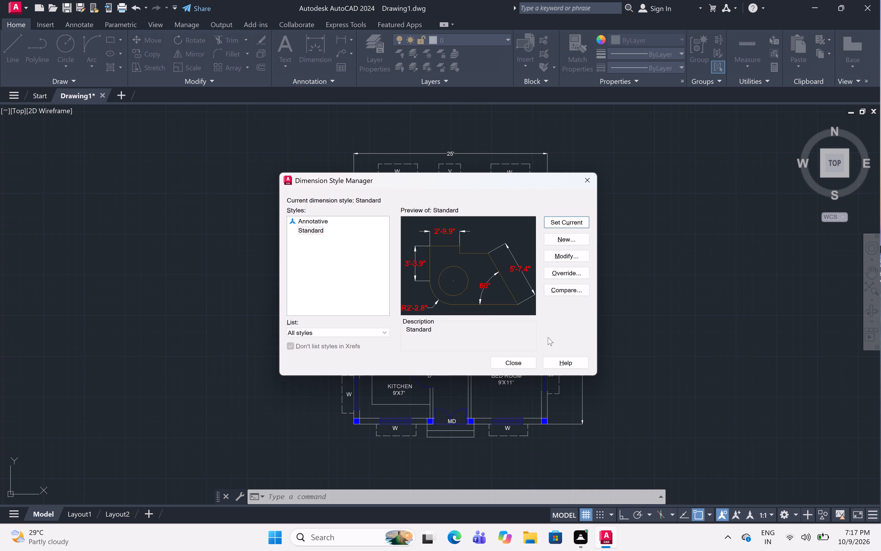
pyautogui.click(520, 359)
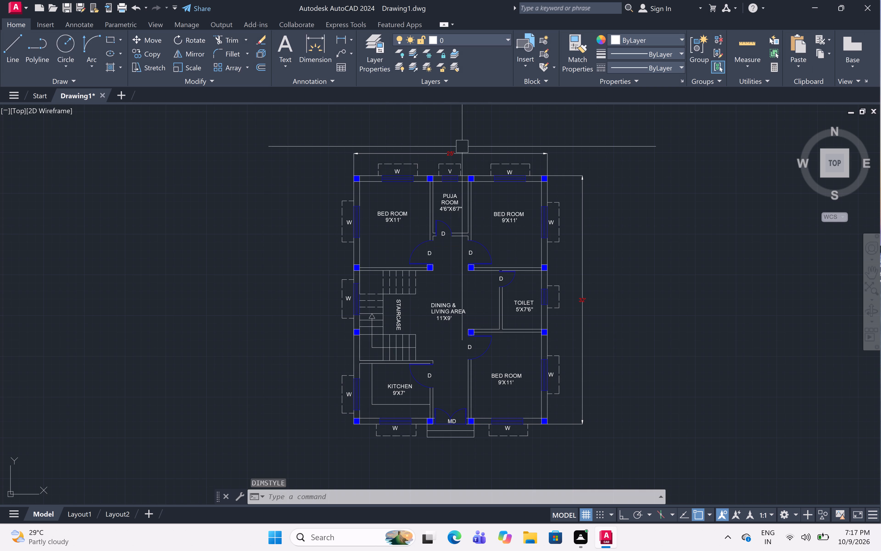
# With Ortho on, shift the overall length dimension about 1' horizontally toward the plan's right wall, then deselect it.
pyautogui.moveTo(462, 176); pyautogui.dragTo(449, 189, button='middle')
pyautogui.scroll(1, 449, 189)
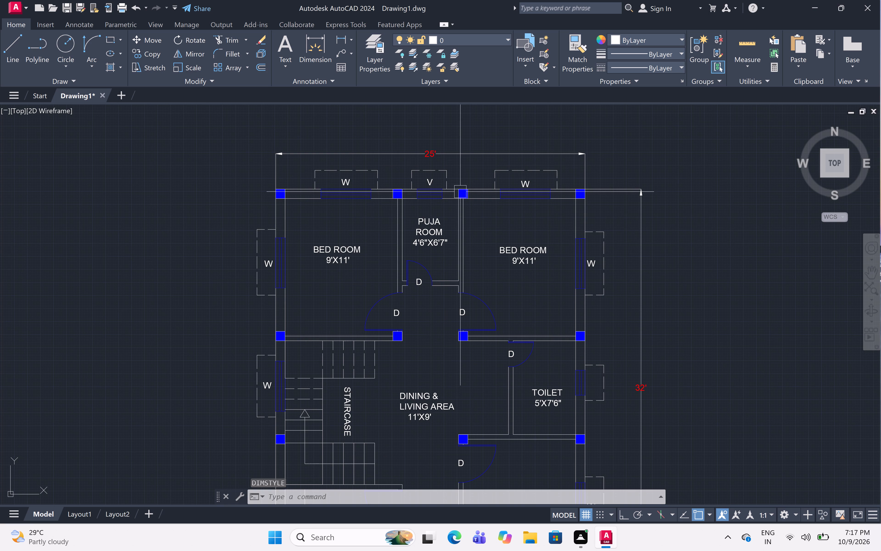
pyautogui.scroll(-1, 610, 226)
pyautogui.click(614, 201)
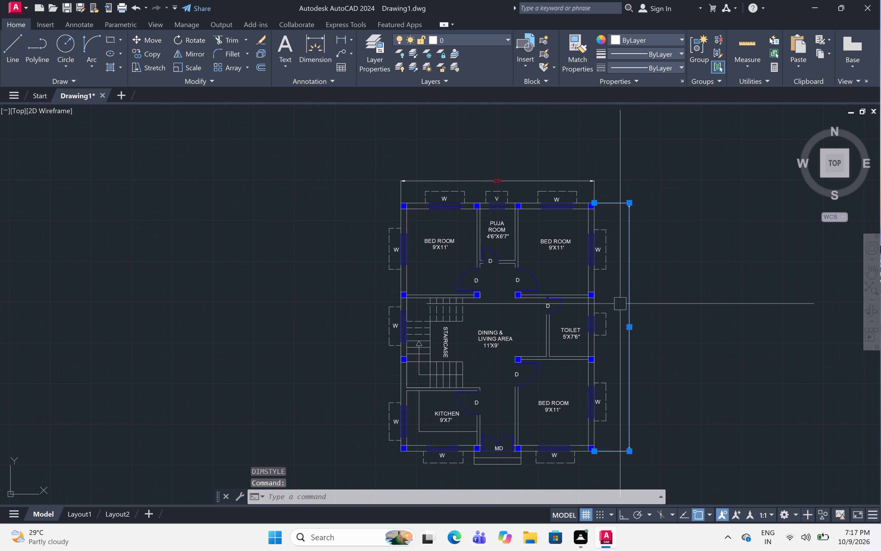
pyautogui.scroll(2, 622, 361)
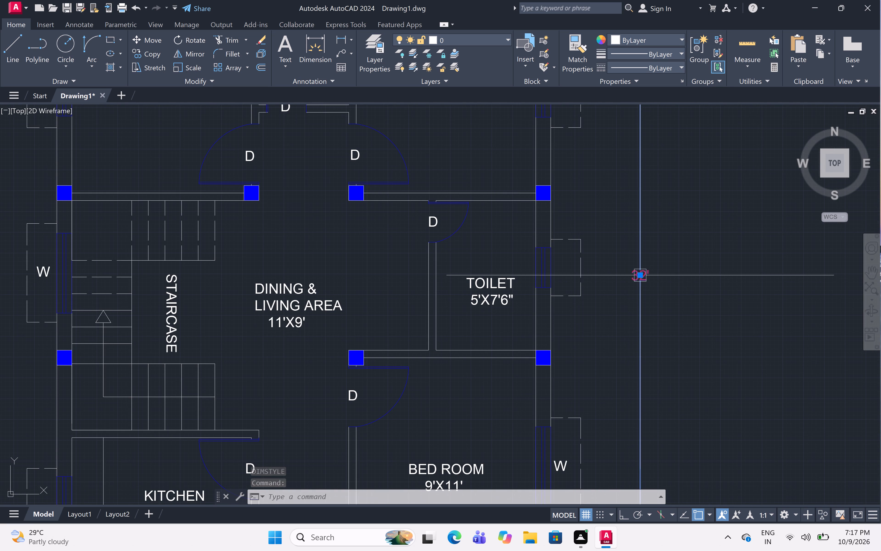
pyautogui.click(641, 276)
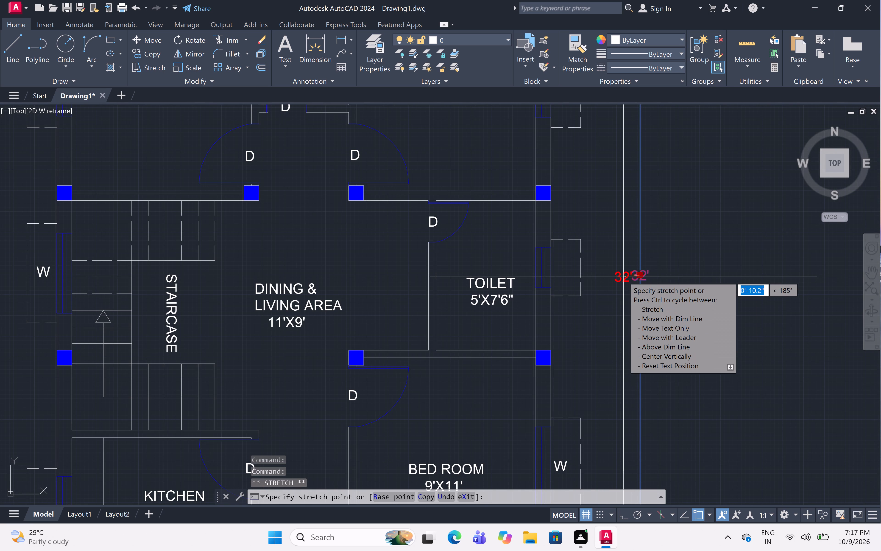
pyautogui.press('F8')
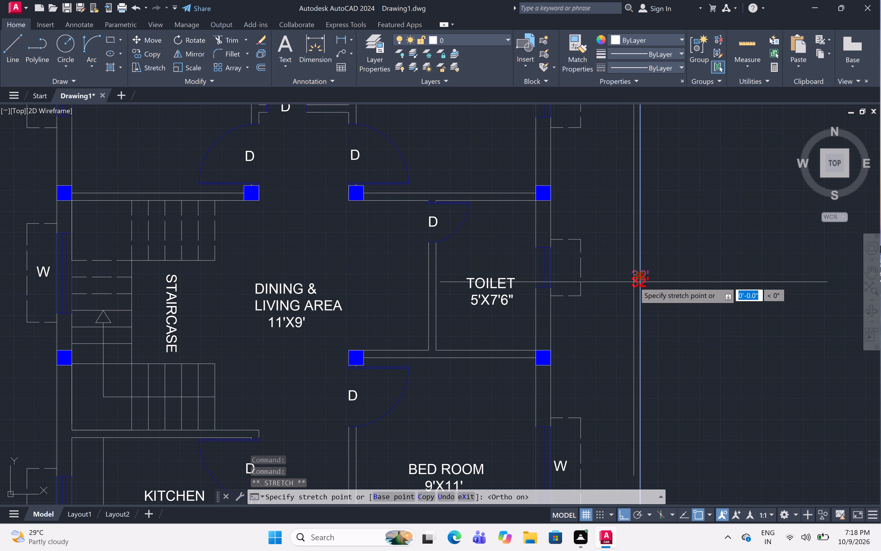
pyautogui.click(618, 275)
pyautogui.scroll(-3, 640, 259)
pyautogui.press('Escape')
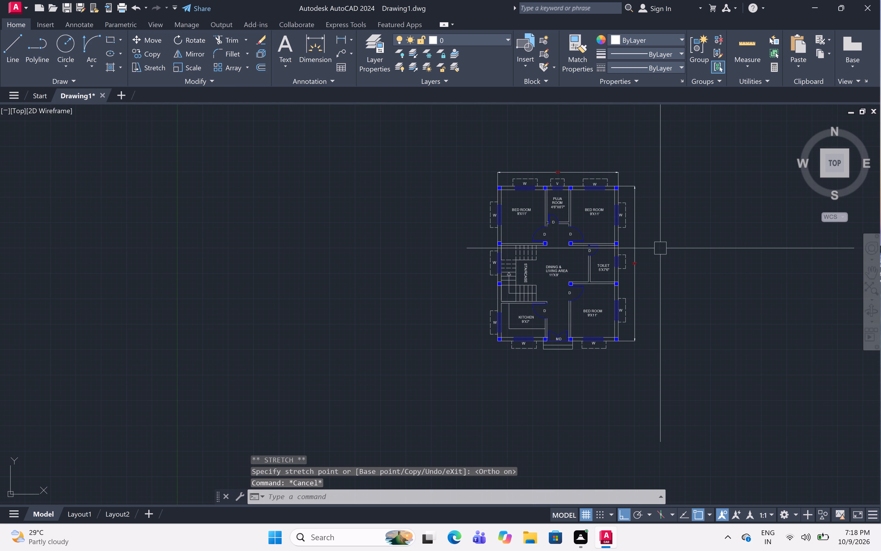
# Draw a rectangular border about 35' by 40' around the whole floor plan and its dimensions.
pyautogui.write('REC')
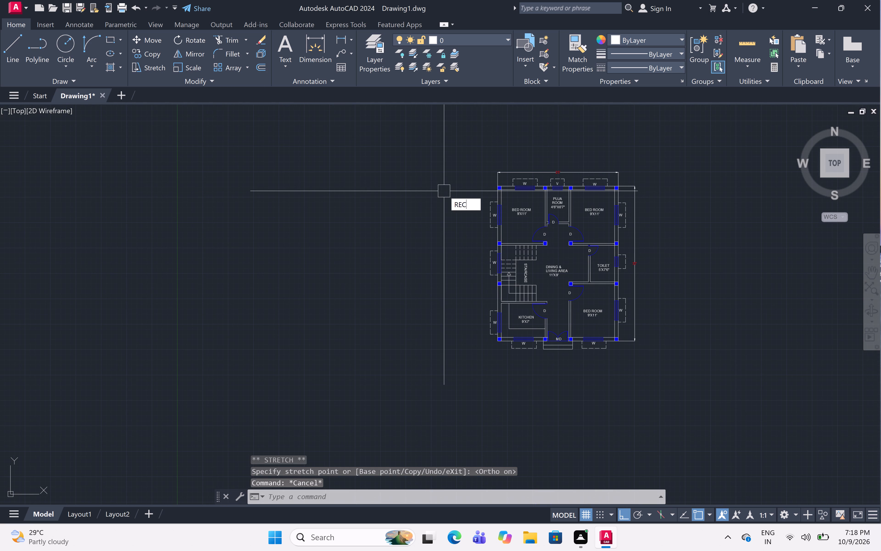
pyautogui.press('space')
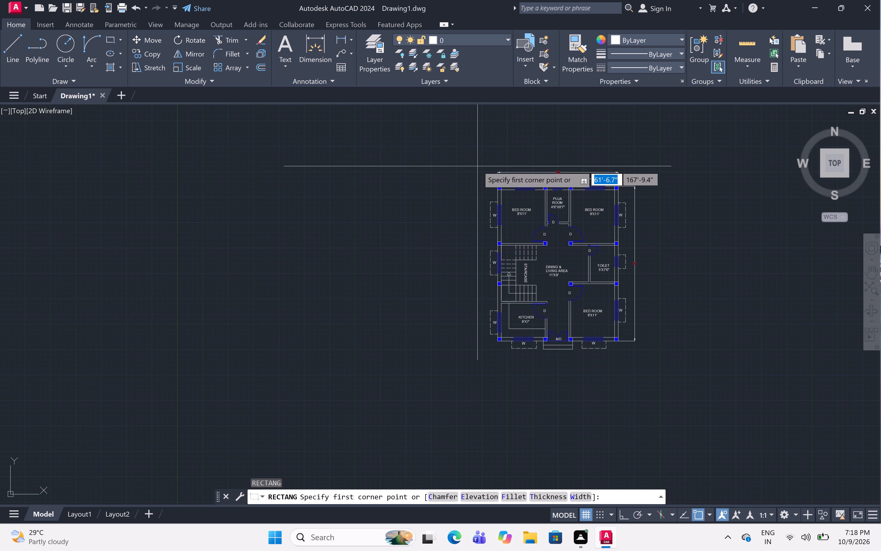
pyautogui.click(477, 164)
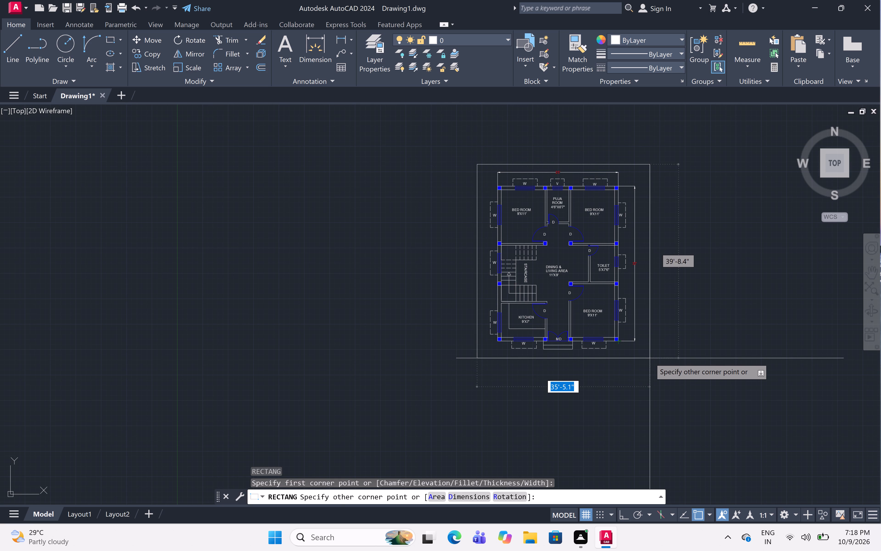
pyautogui.click(650, 363)
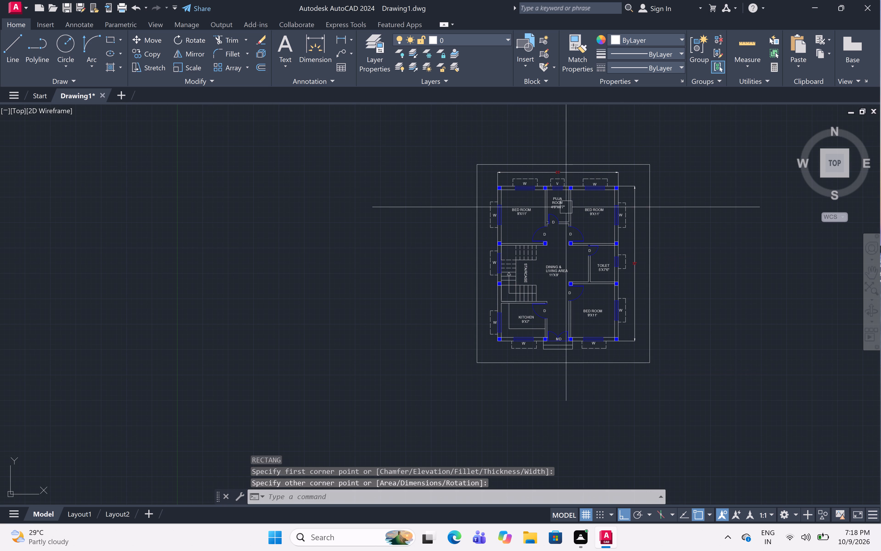
# Set up a plot with the DWG To PDF.pc3 plotter and ISO A4 (297.00 x 210.00 MM) paper.
pyautogui.moveTo(422, 239); pyautogui.dragTo(279, 258, button='middle')
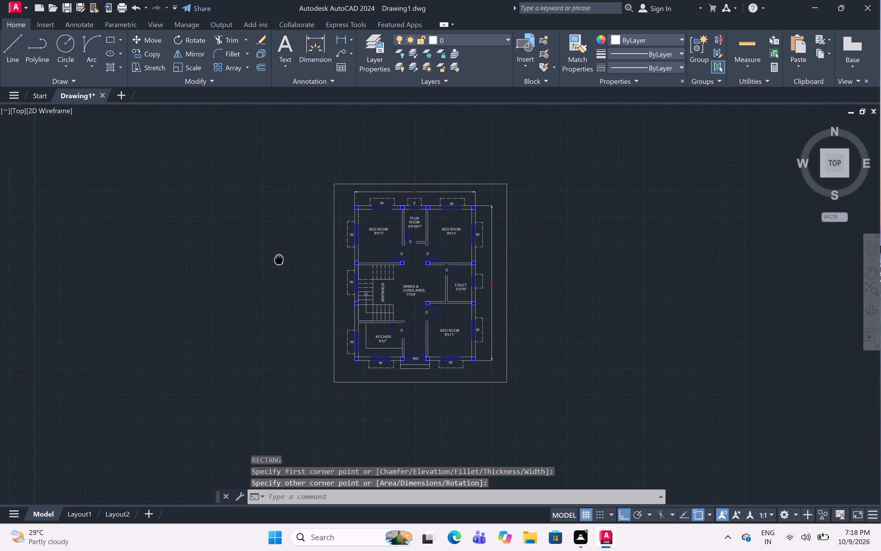
pyautogui.moveTo(279, 258); pyautogui.dragTo(282, 255, button='middle')
pyautogui.click(118, 3)
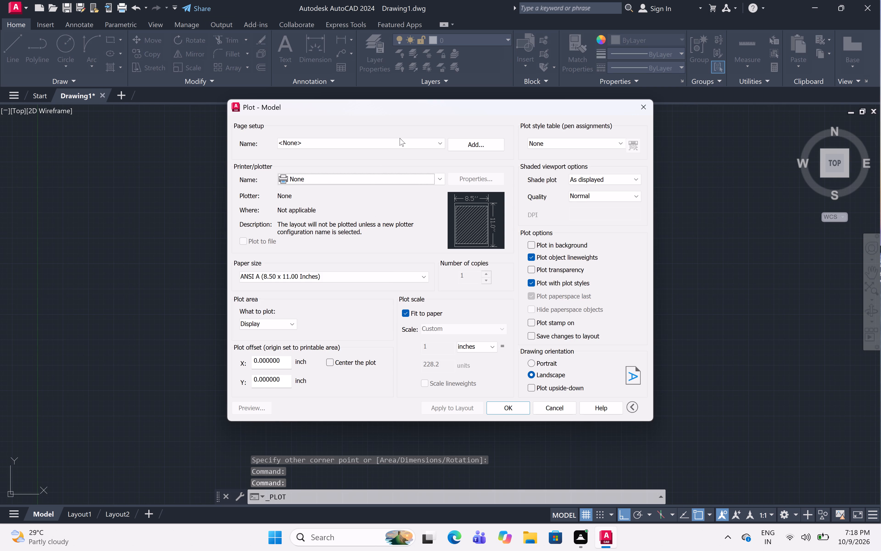
pyautogui.click(402, 142)
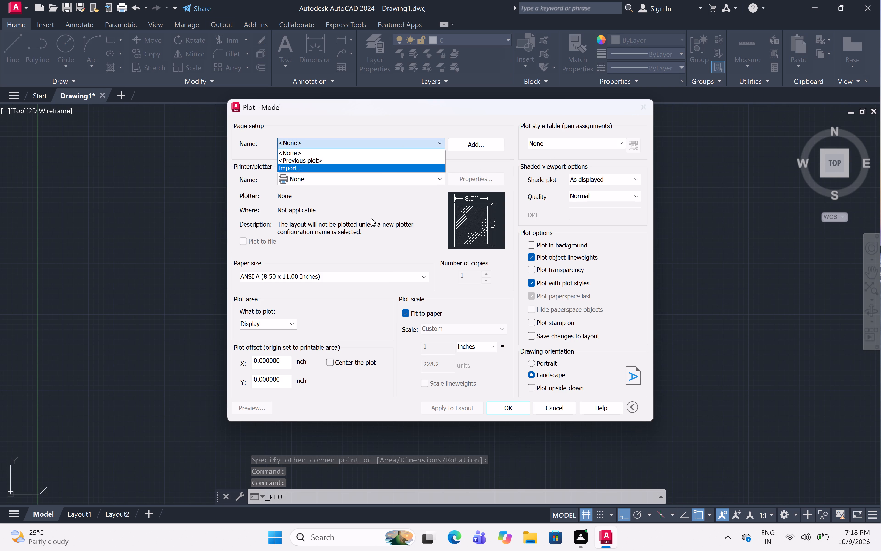
pyautogui.click(374, 197)
pyautogui.click(412, 180)
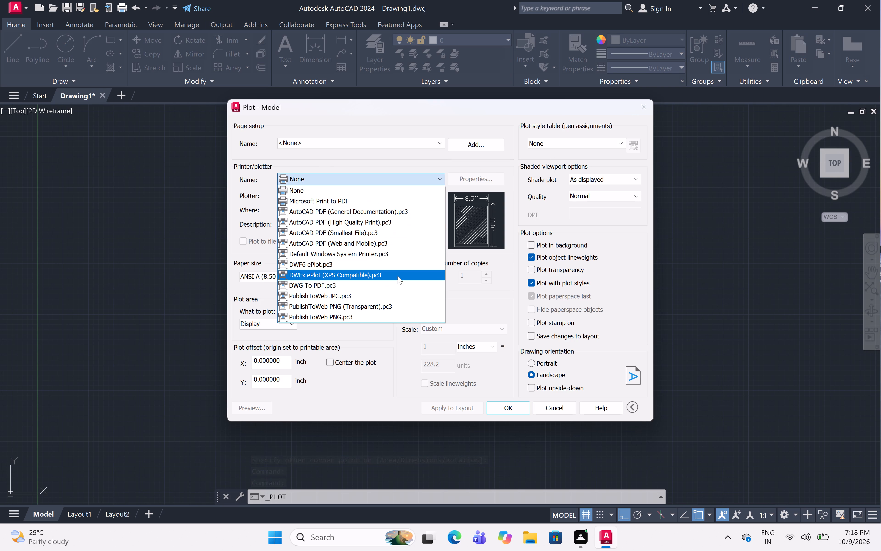
pyautogui.click(394, 285)
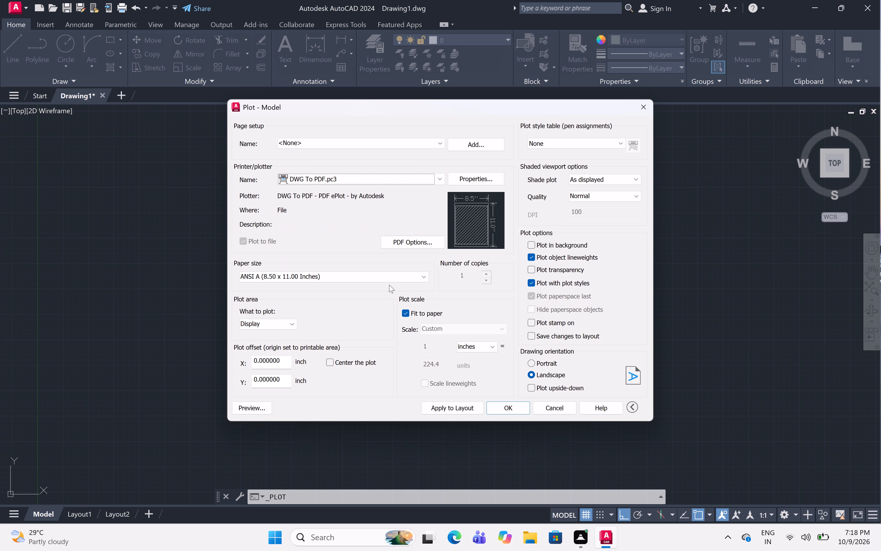
pyautogui.click(392, 273)
pyautogui.scroll(-8, 368, 316)
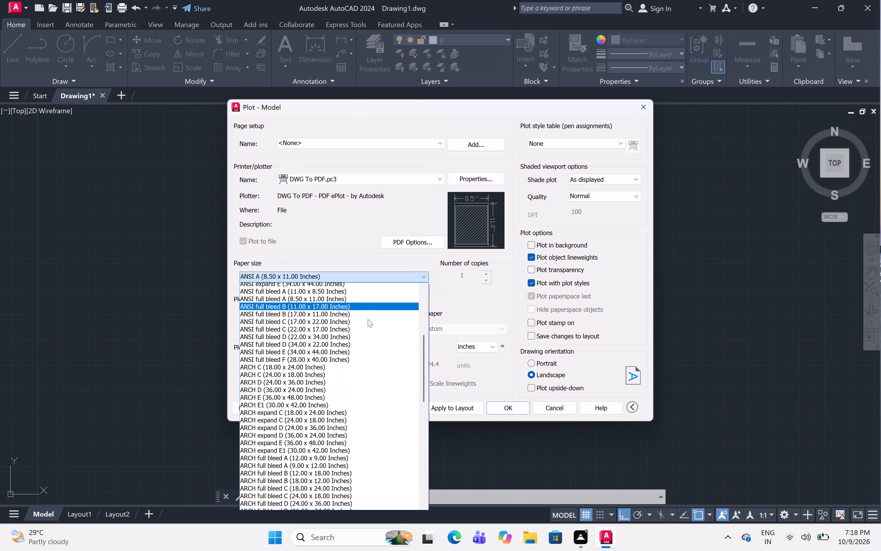
pyautogui.scroll(-4, 368, 319)
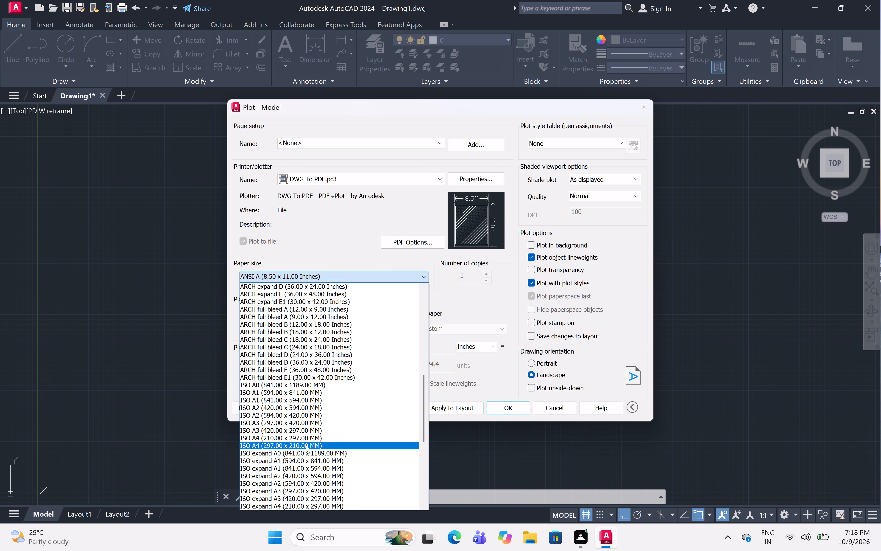
pyautogui.click(306, 445)
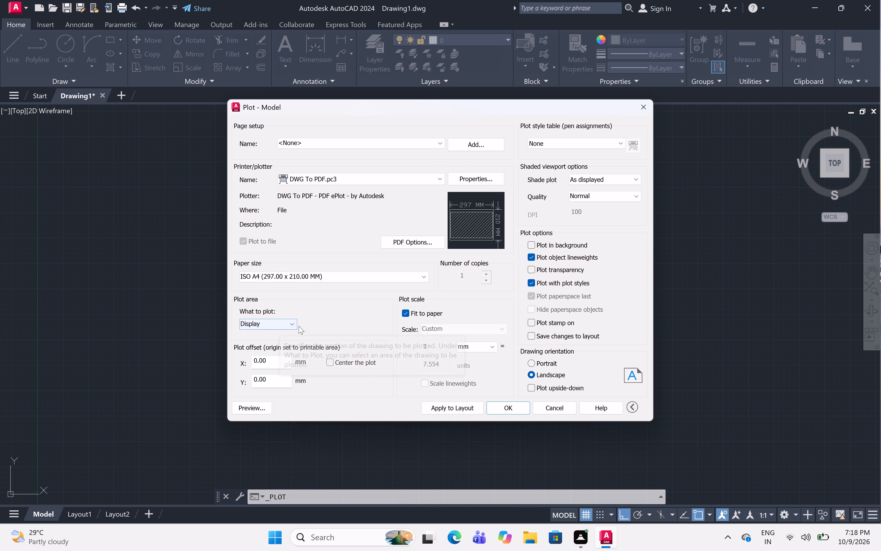
# Set the plot area to a Window spanning opposite corners of the border rectangle around the plan.
pyautogui.click(293, 323)
pyautogui.click(294, 354)
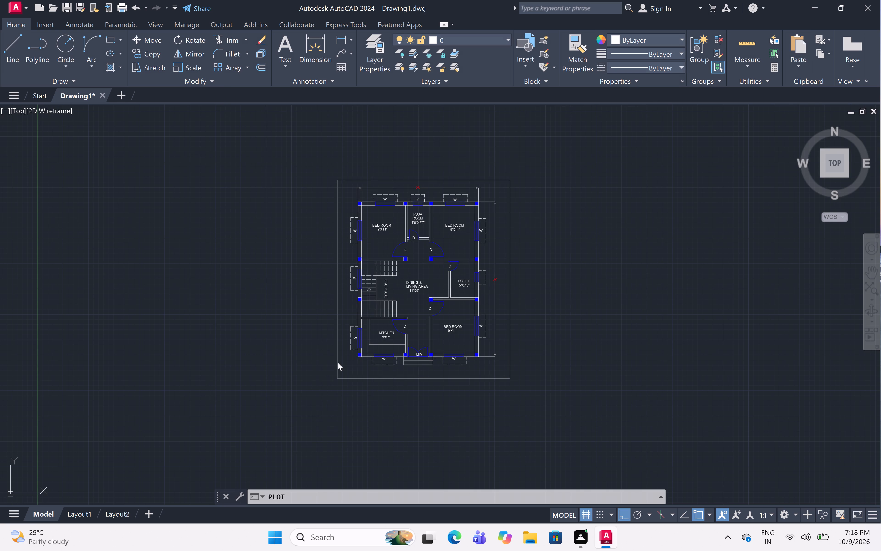
pyautogui.click(337, 179)
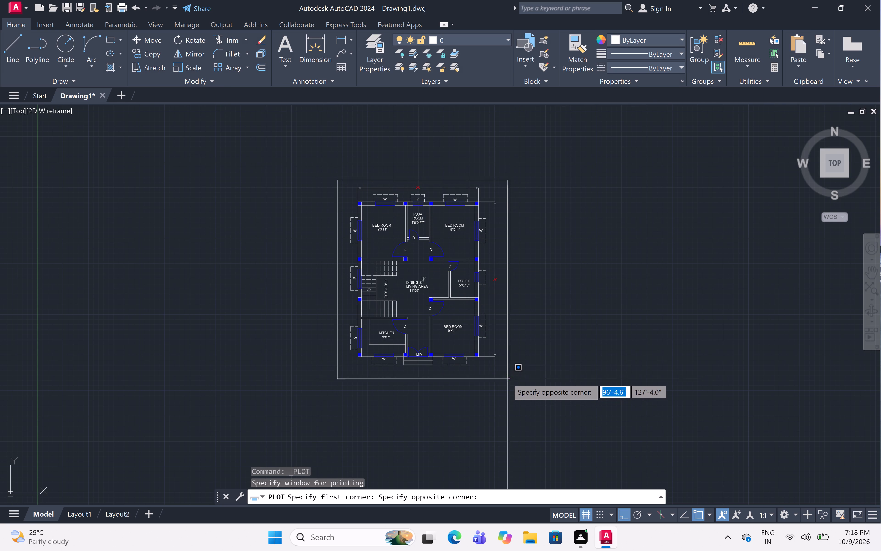
pyautogui.click(511, 377)
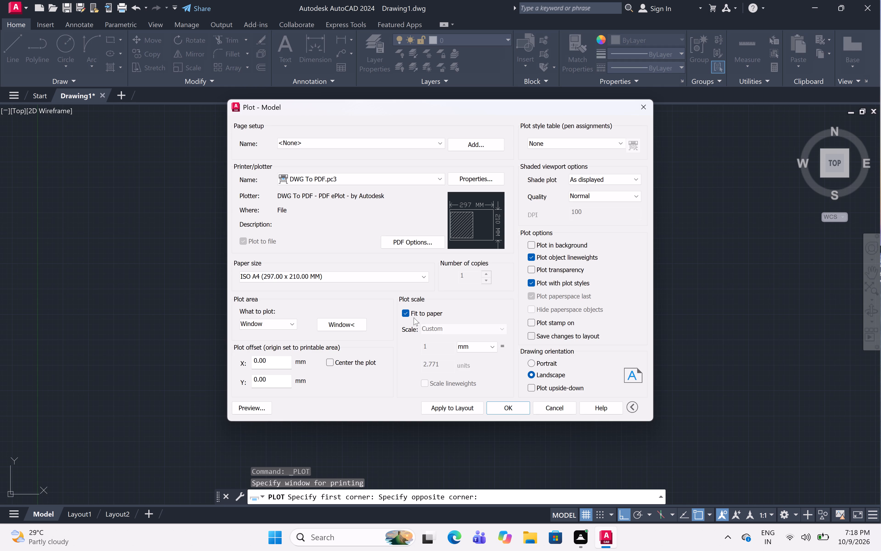
# Center the plot on the paper and assign the acad.ctb plot style table to all layouts.
pyautogui.click(330, 361)
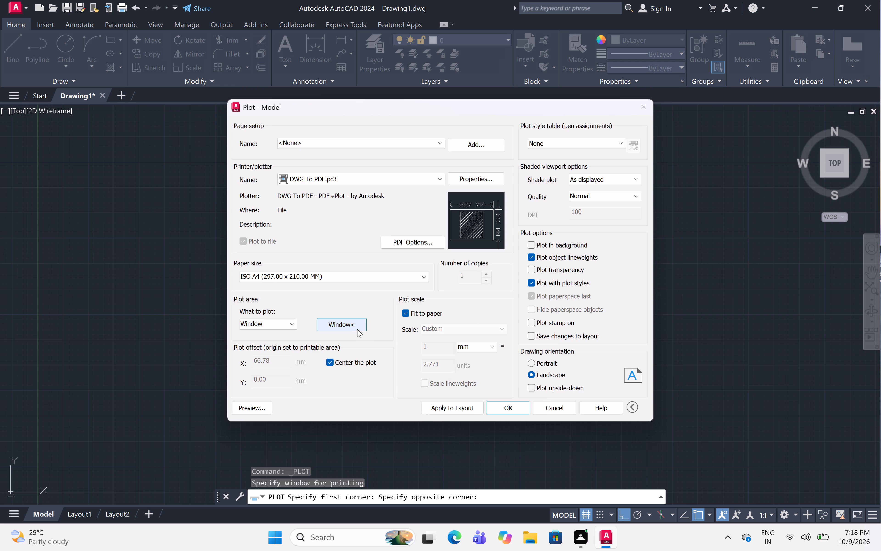
pyautogui.click(566, 141)
pyautogui.click(553, 163)
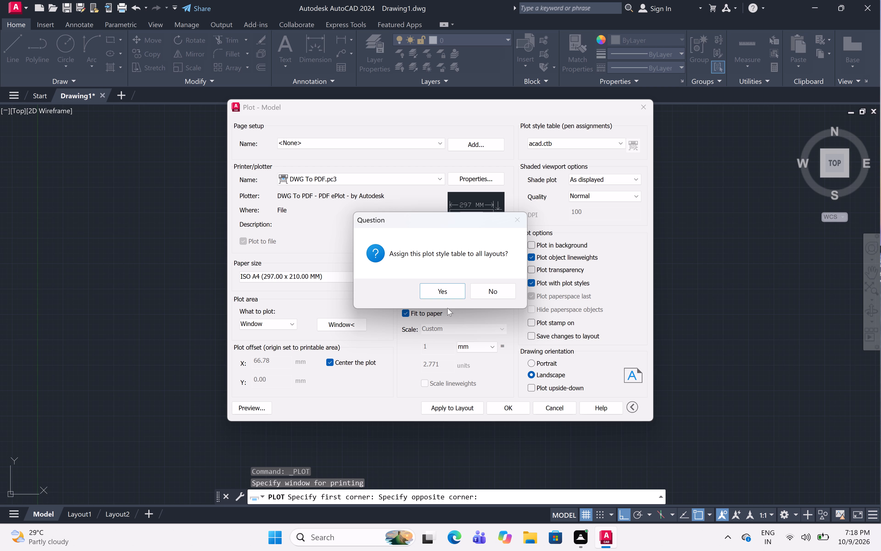
pyautogui.click(450, 293)
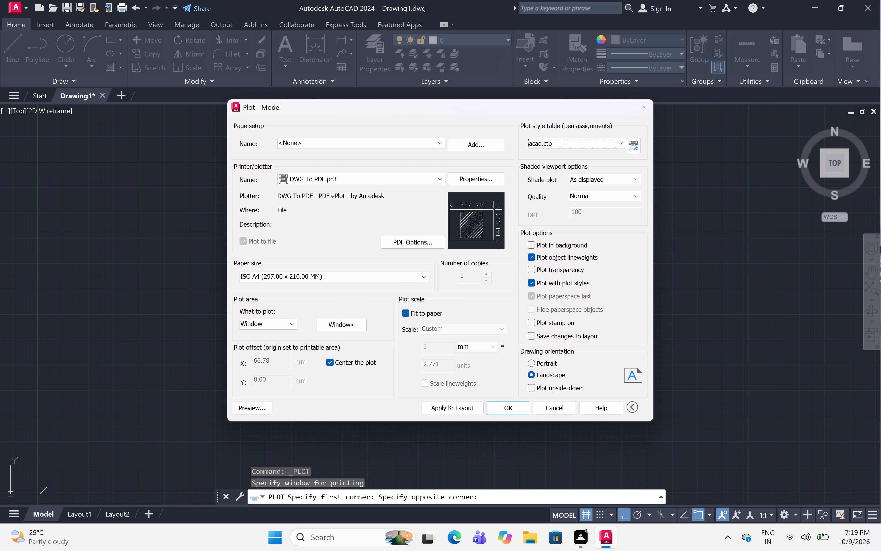
# Preview the plot of the bordered floor plan, then return to the plot settings.
pyautogui.click(265, 402)
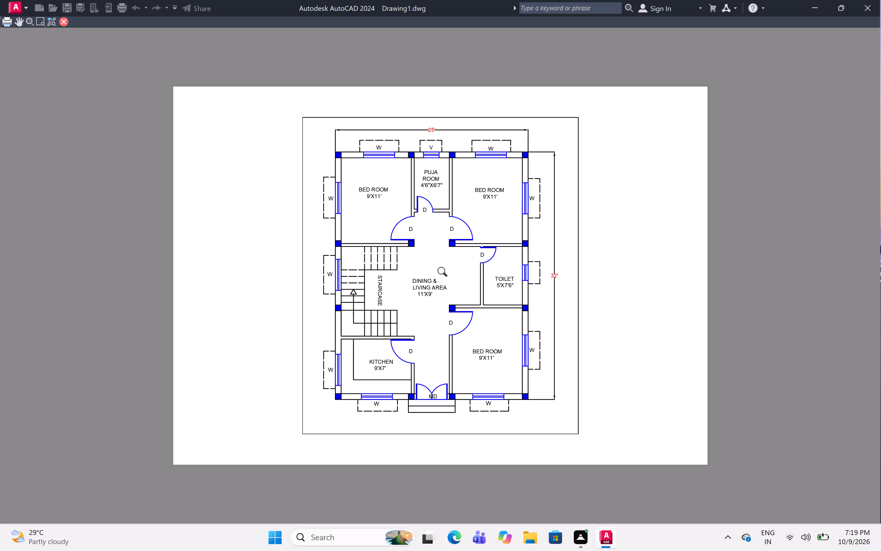
pyautogui.moveTo(447, 275); pyautogui.dragTo(448, 258, button='middle')
pyautogui.moveTo(451, 254); pyautogui.dragTo(451, 257, button='right')
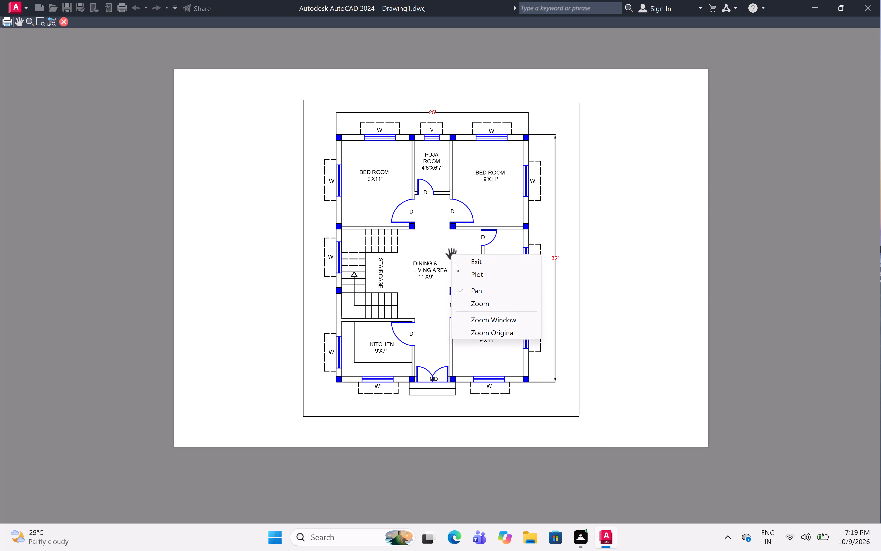
pyautogui.click(471, 261)
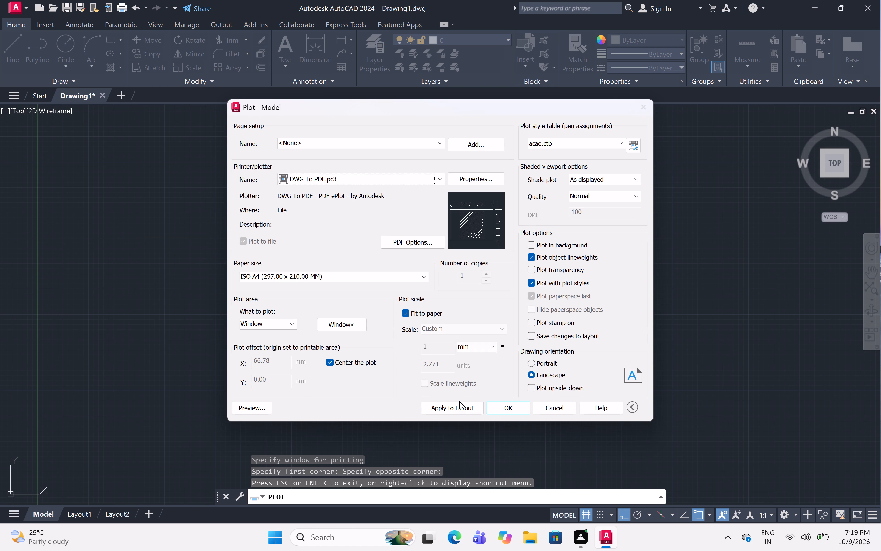
# Apply the plot settings to the layout, plot to a PDF named 9-10-26 PLAN (5) in Documents, and close the resulting PDF.
pyautogui.click(459, 404)
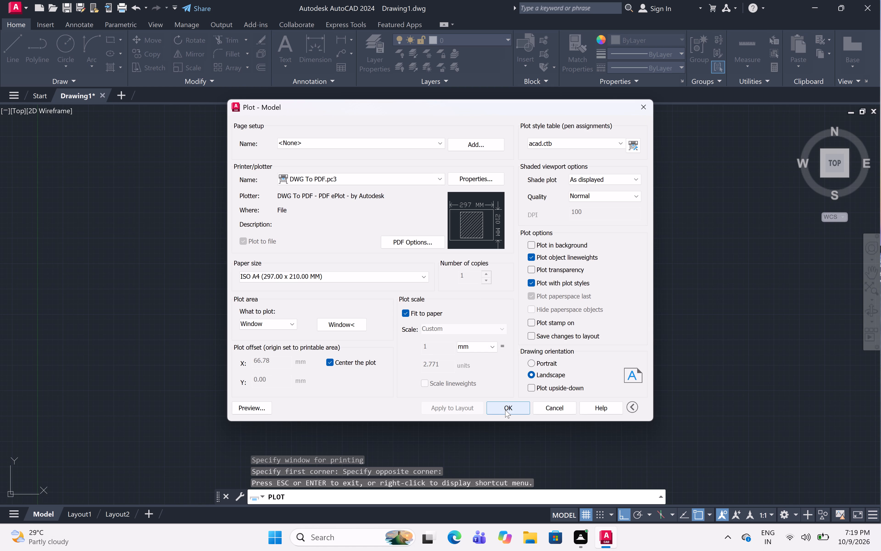
pyautogui.click(506, 410)
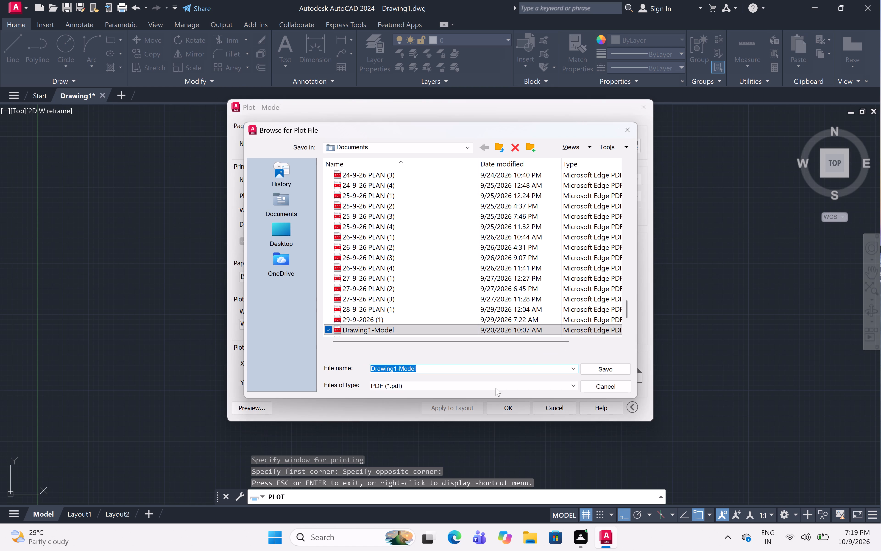
pyautogui.press('BackSpace')
pyautogui.write('29')
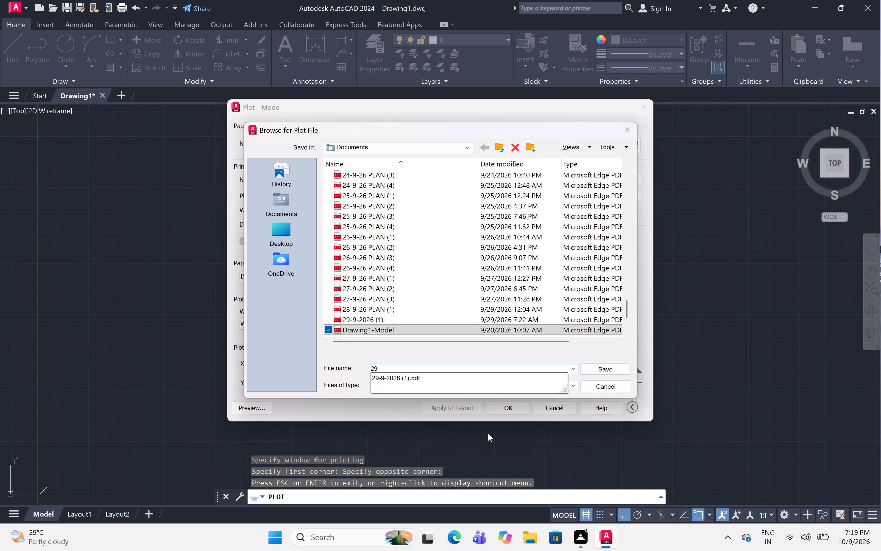
pyautogui.press('BackSpace')
pyautogui.press('BackSpace')
pyautogui.write('9-10')
pyautogui.write('-26')
pyautogui.press('space')
pyautogui.write('PLAN')
pyautogui.press('space')
pyautogui.hotkey('shift', '(')
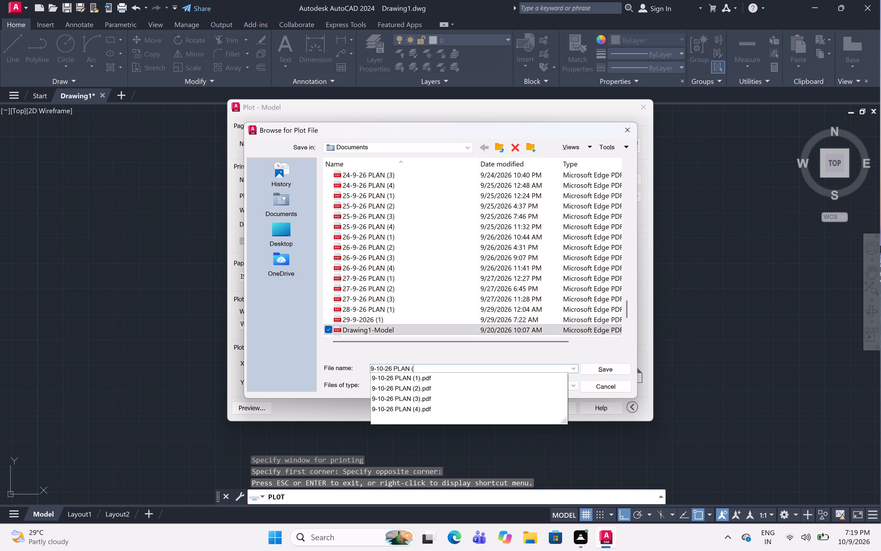
pyautogui.press('5')
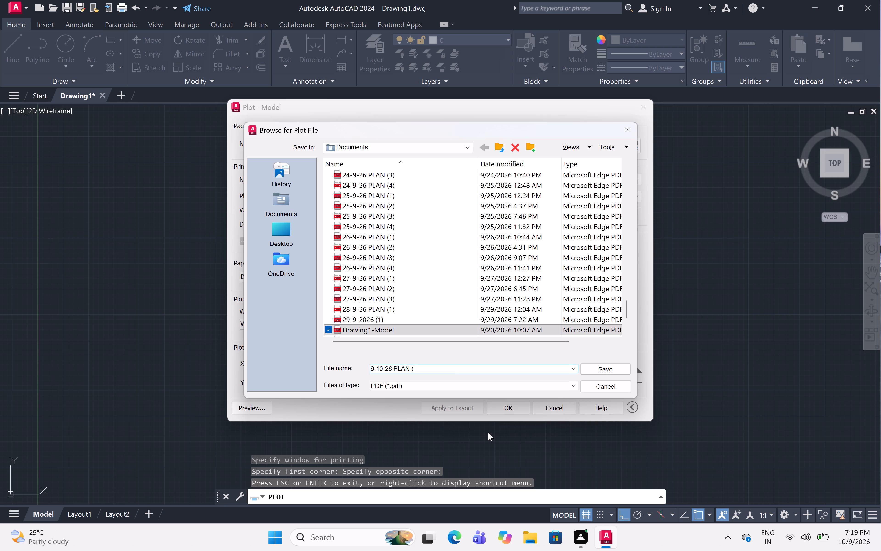
pyautogui.hotkey('shift', ')')
pyautogui.click(611, 369)
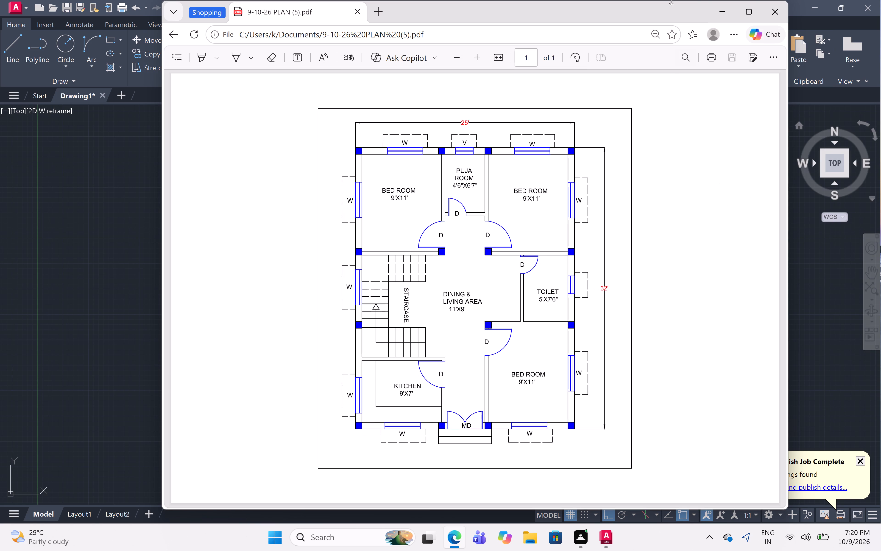
pyautogui.click(778, 14)
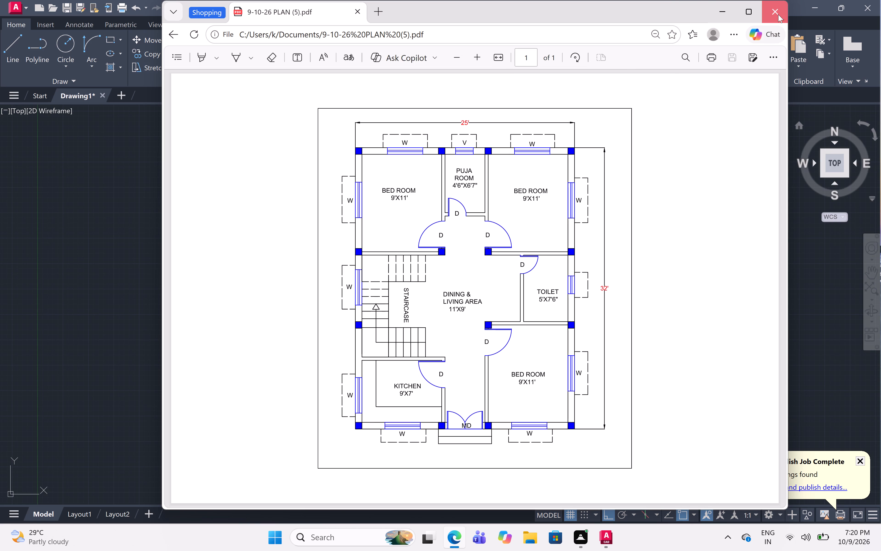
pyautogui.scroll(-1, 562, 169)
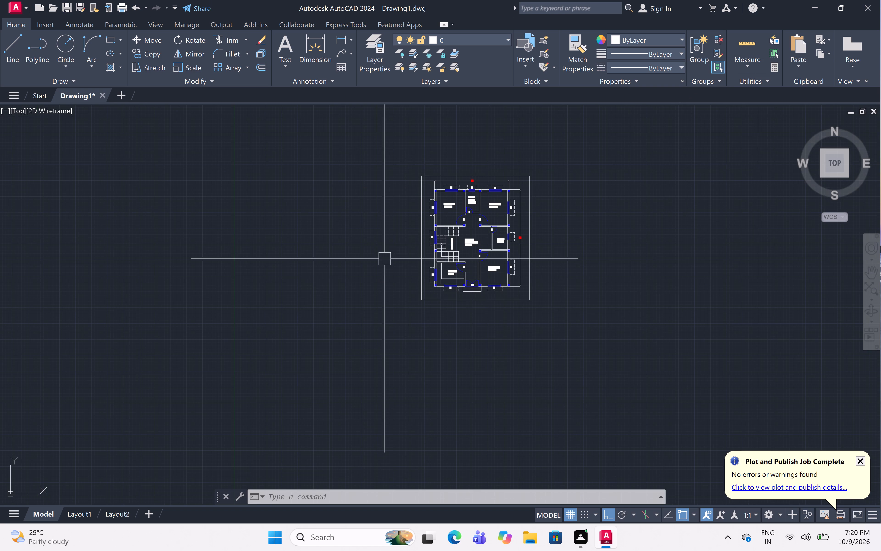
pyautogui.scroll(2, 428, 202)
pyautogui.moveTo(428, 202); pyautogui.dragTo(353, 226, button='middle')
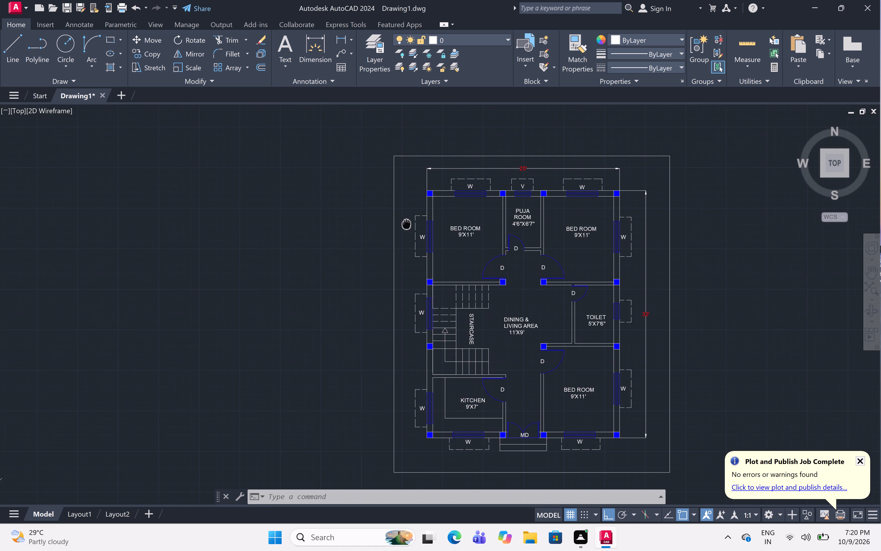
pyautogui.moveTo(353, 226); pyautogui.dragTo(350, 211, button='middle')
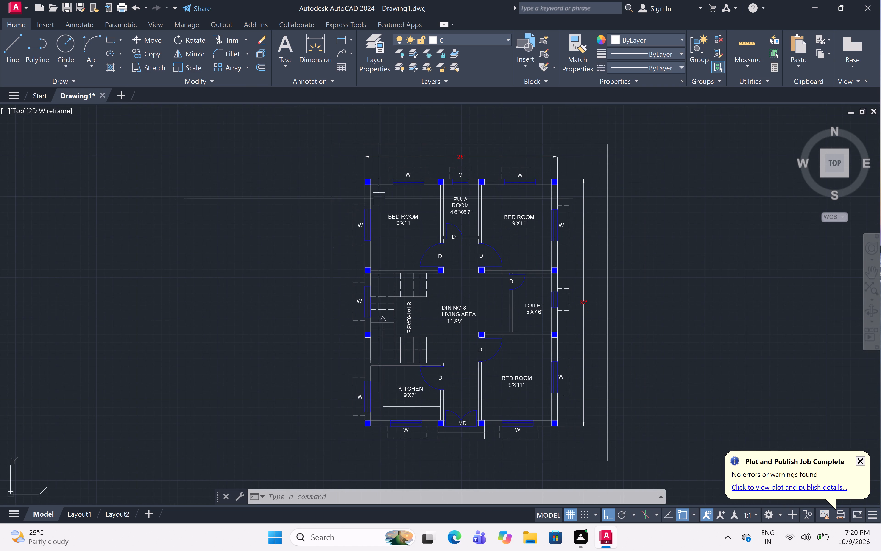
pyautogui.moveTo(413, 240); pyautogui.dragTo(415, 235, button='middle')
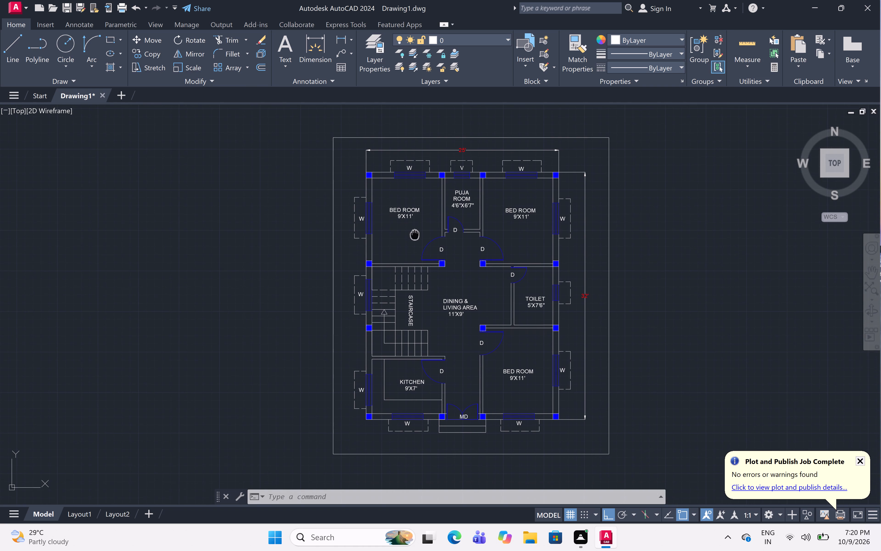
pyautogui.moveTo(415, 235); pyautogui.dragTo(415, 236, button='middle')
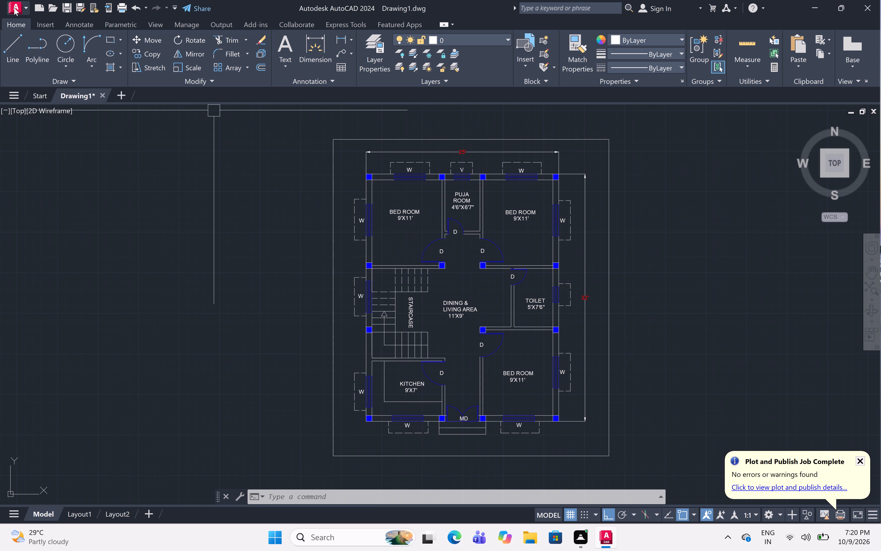
# Save the drawing in Documents as 9-10-26 PLAN (5).
pyautogui.click(14, 7)
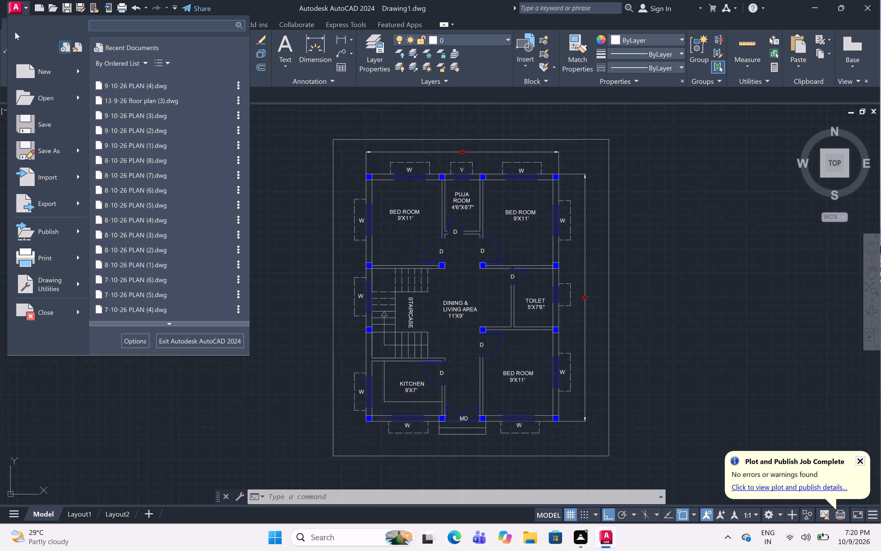
pyautogui.click(42, 123)
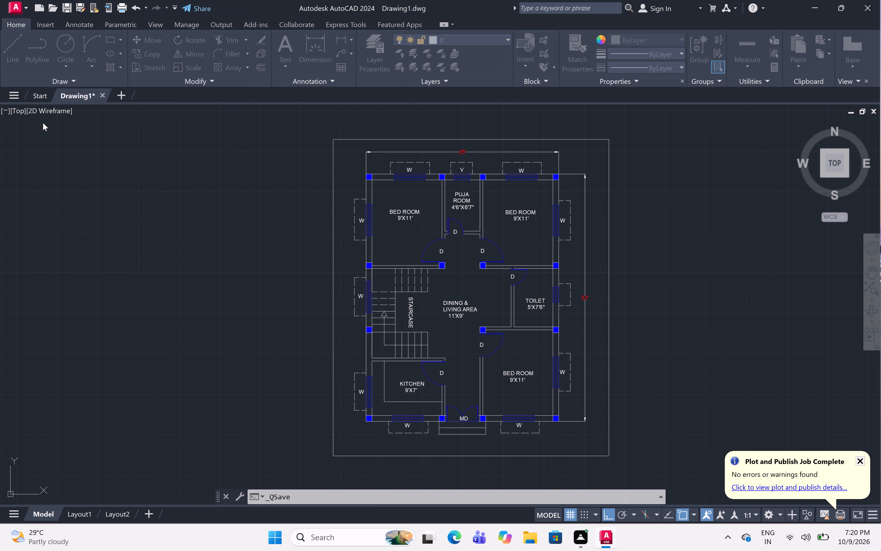
pyautogui.click(405, 365)
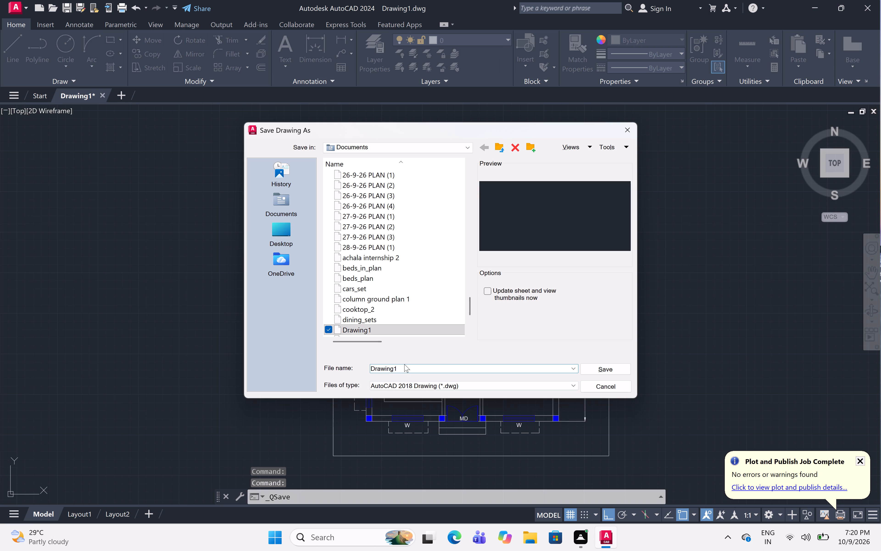
pyautogui.click(404, 368)
pyautogui.press('BackSpace')
pyautogui.press('BackSpace')
pyautogui.press('BackSpace')
pyautogui.press('BackSpace')
pyautogui.press('BackSpace')
pyautogui.press('BackSpace')
pyautogui.press('BackSpace')
pyautogui.press('BackSpace')
pyautogui.press('BackSpace')
pyautogui.press('BackSpace')
pyautogui.press('BackSpace')
pyautogui.press('BackSpace')
pyautogui.press('BackSpace')
pyautogui.press('BackSpace')
pyautogui.press('BackSpace')
pyautogui.press('BackSpace')
pyautogui.press('BackSpace')
pyautogui.press('BackSpace')
pyautogui.press('BackSpace')
pyautogui.press('BackSpace')
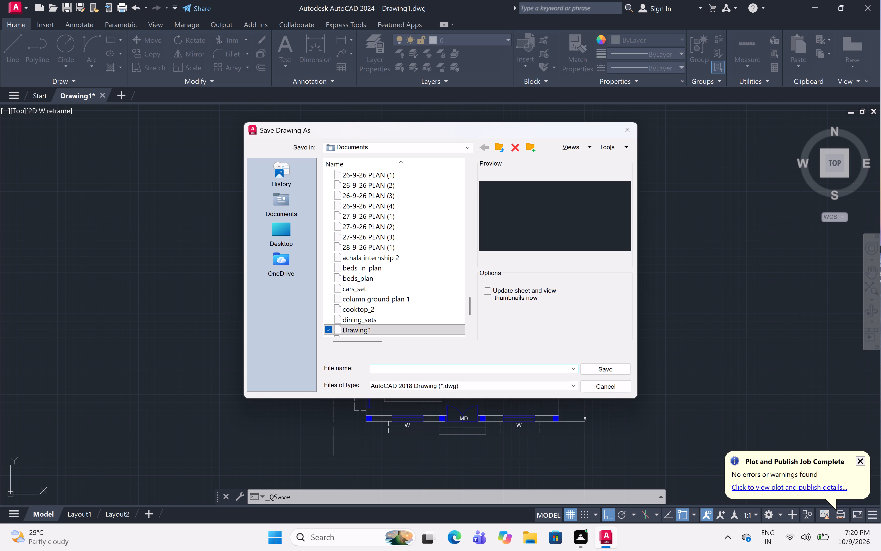
pyautogui.write('9-')
pyautogui.write('10-')
pyautogui.press('2')
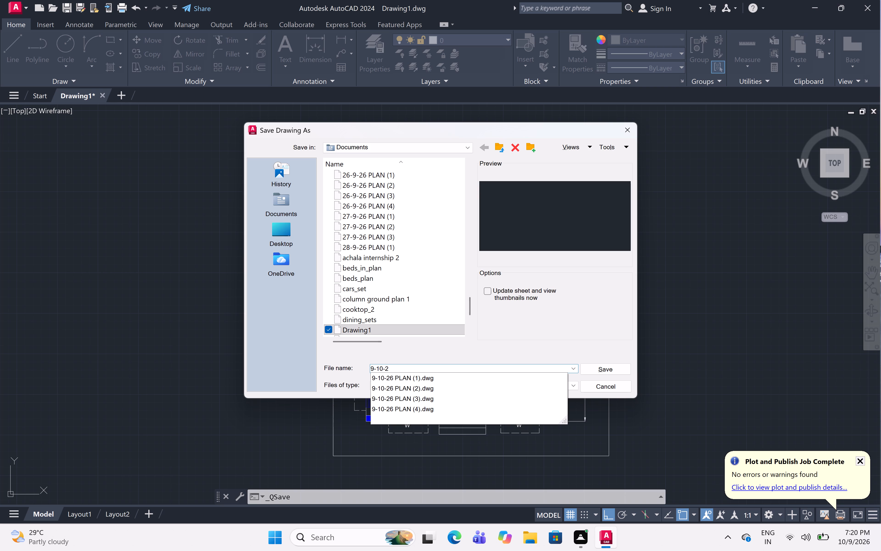
pyautogui.press('6')
pyautogui.press('space')
pyautogui.write('PL')
pyautogui.press('a')
pyautogui.write('N')
pyautogui.press('space')
pyautogui.hotkey('shift', '(')
pyautogui.press('5')
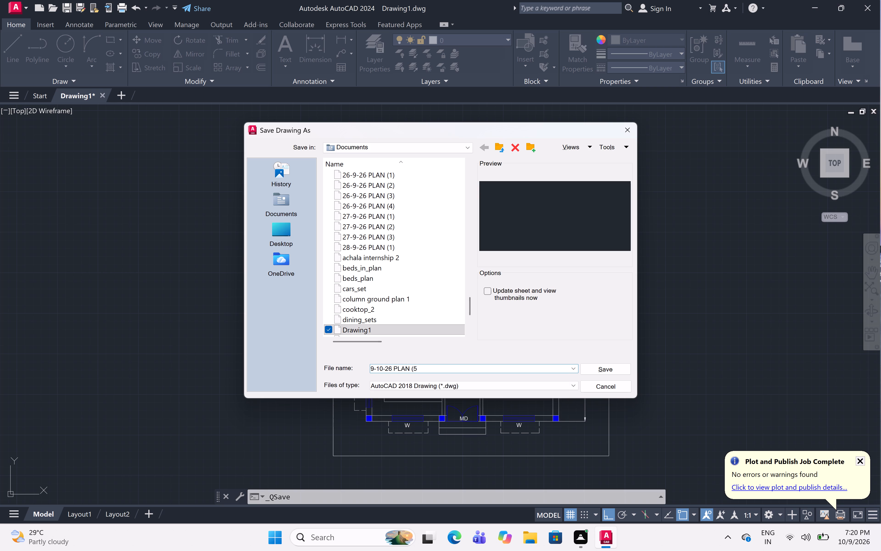
pyautogui.hotkey('shift', ')')
pyautogui.click(612, 366)
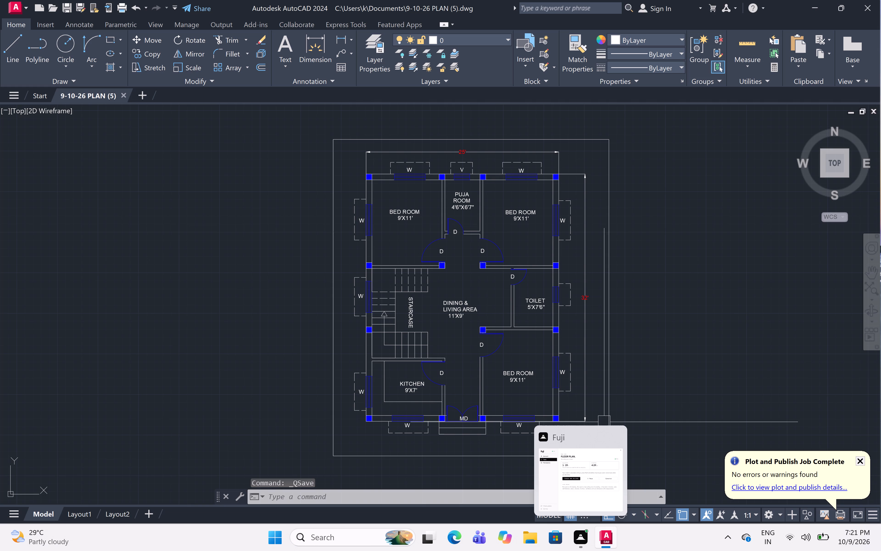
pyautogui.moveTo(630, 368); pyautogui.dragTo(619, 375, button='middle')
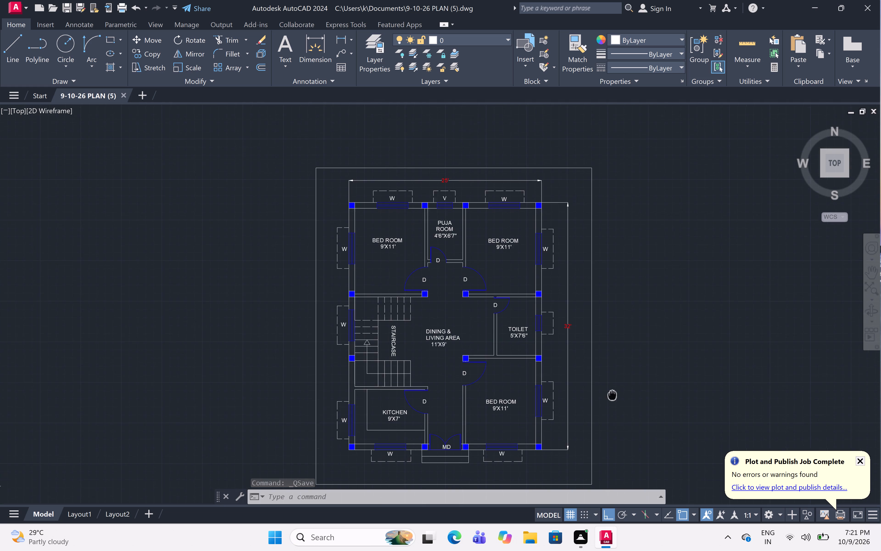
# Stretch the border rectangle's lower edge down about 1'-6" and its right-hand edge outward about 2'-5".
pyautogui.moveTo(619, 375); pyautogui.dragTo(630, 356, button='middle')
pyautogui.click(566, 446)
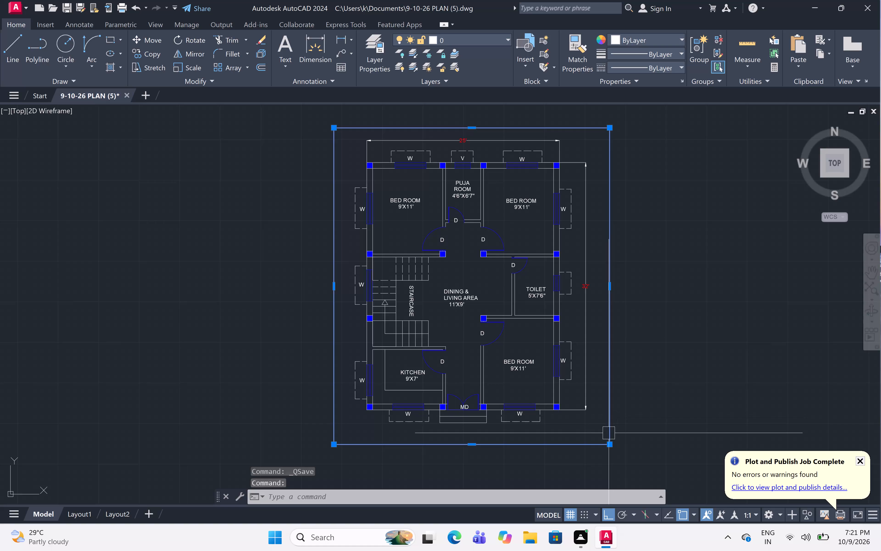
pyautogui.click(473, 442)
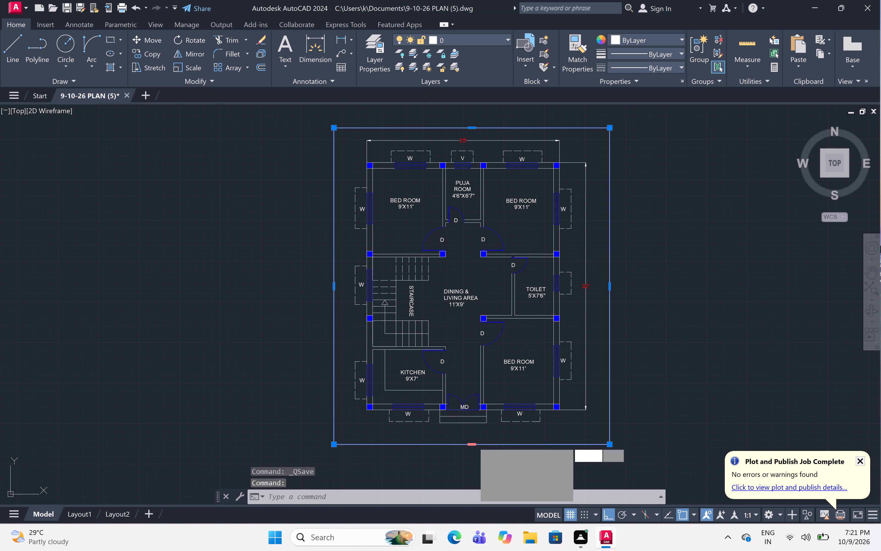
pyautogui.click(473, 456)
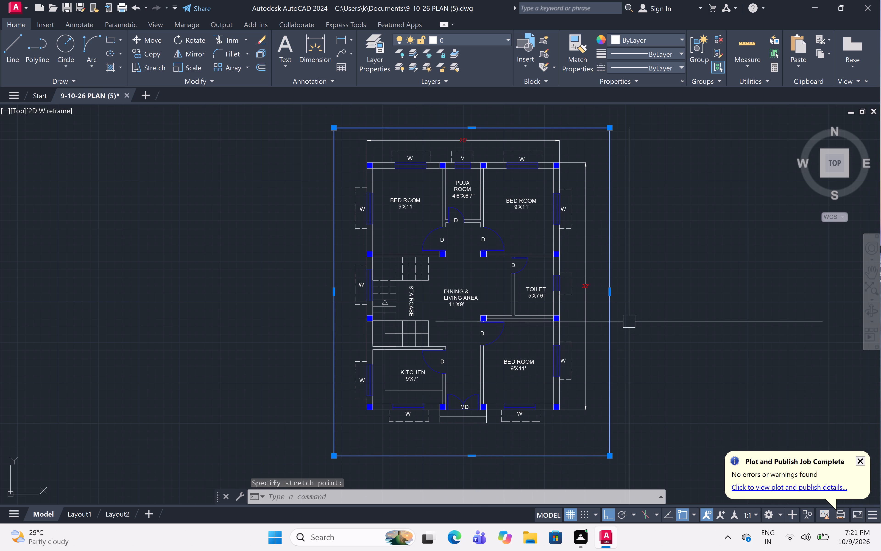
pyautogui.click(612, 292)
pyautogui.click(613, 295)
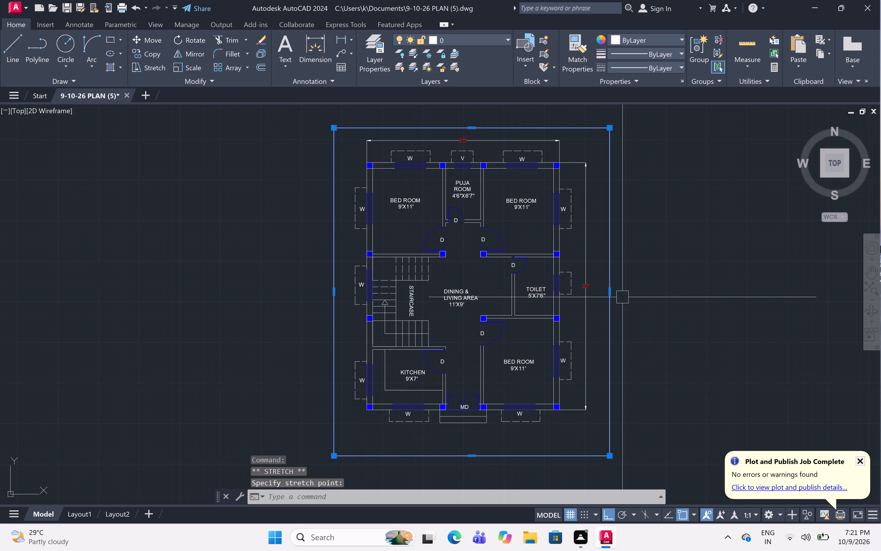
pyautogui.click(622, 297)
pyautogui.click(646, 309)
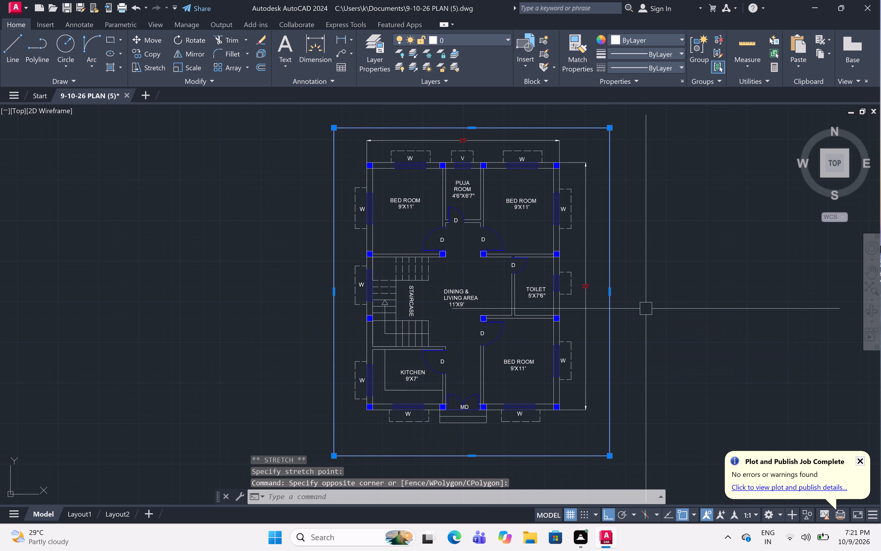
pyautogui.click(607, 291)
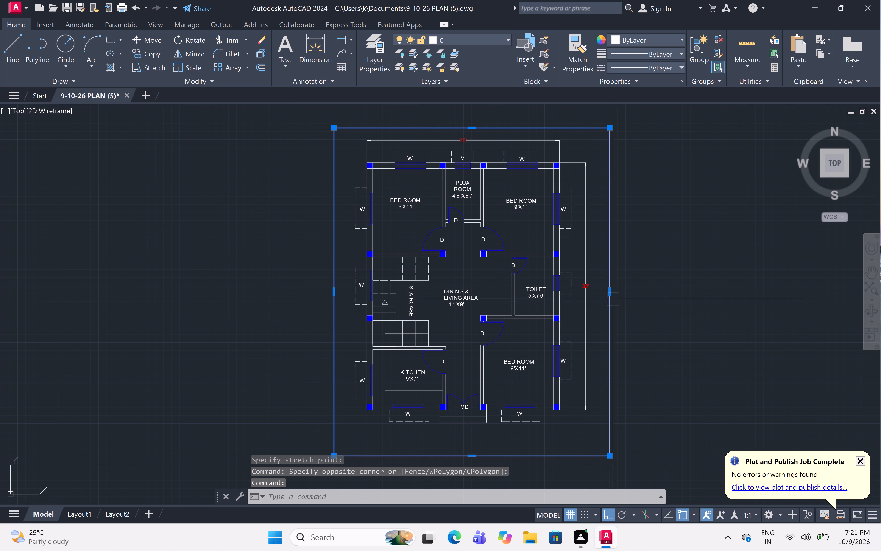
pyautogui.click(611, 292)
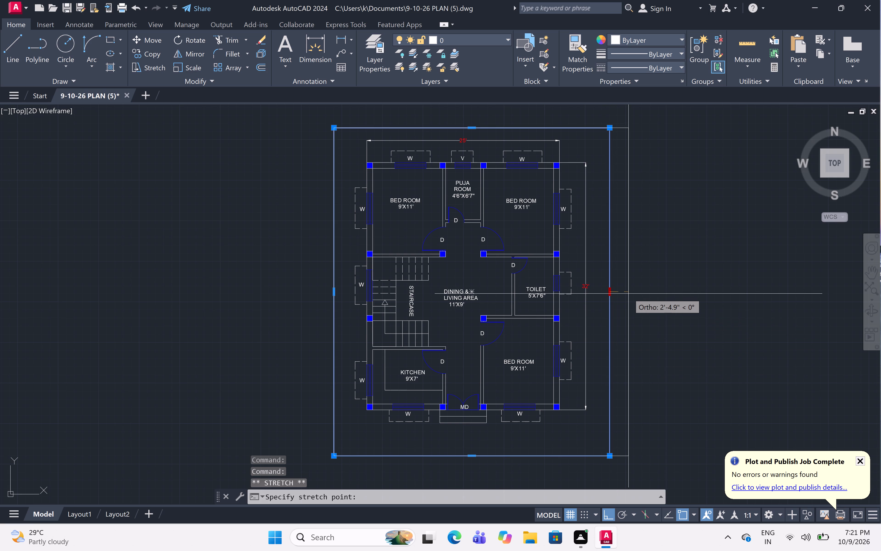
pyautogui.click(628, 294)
# Delete the border rectangle around the floor plan.
pyautogui.scroll(-1, 663, 280)
pyautogui.moveTo(666, 294); pyautogui.dragTo(670, 322, button='middle')
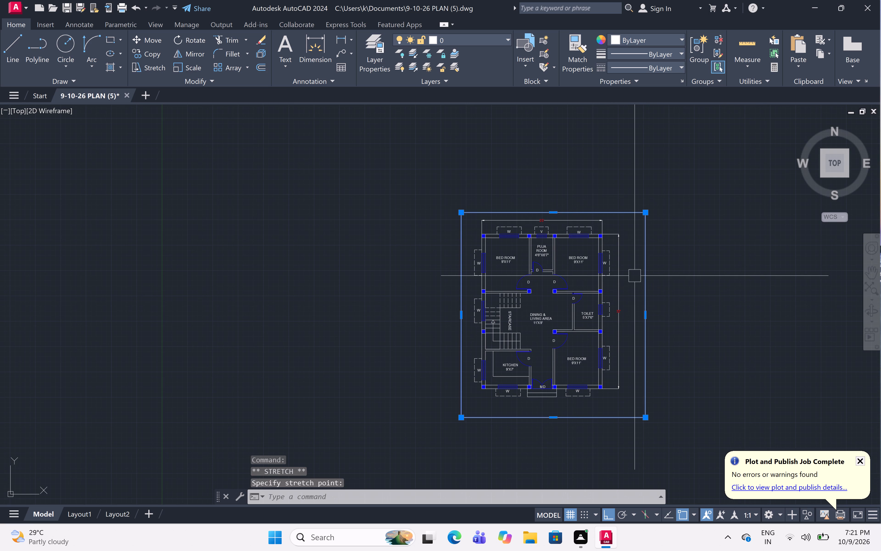
pyautogui.scroll(3, 553, 215)
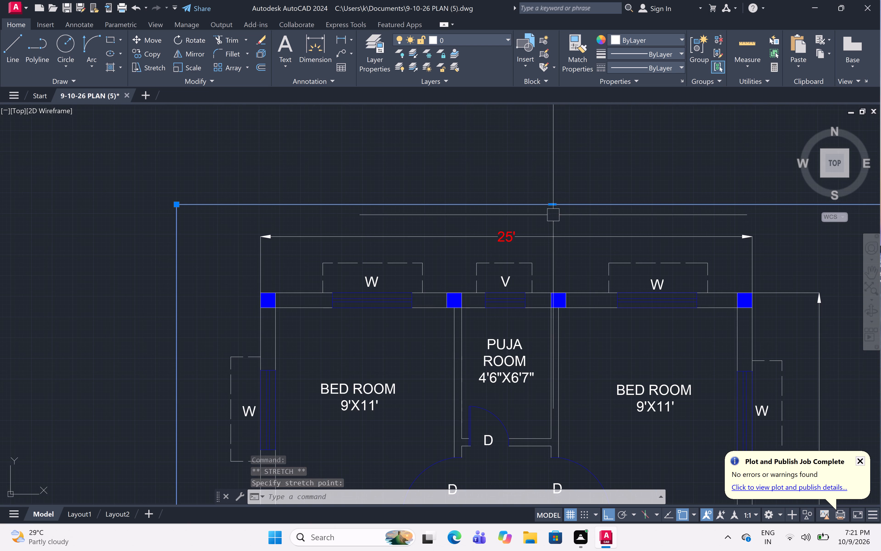
pyautogui.scroll(-3, 559, 212)
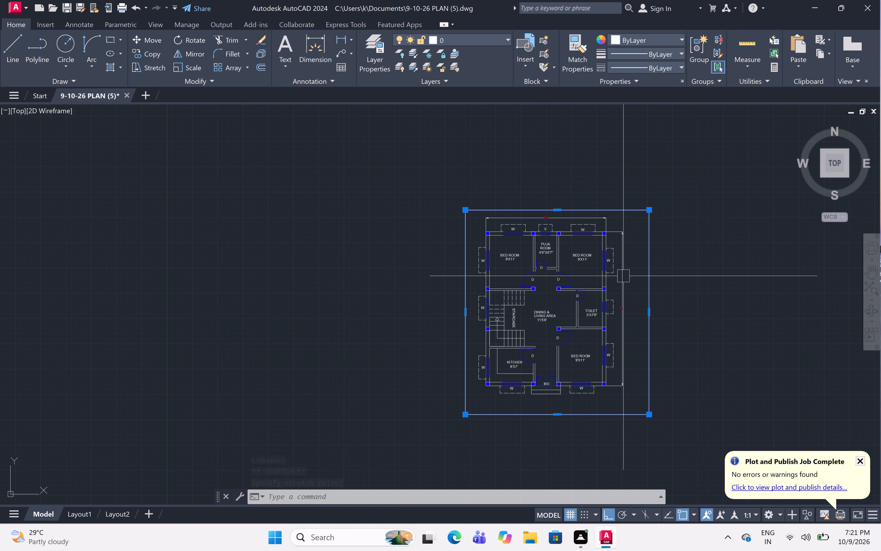
pyautogui.press('Delete')
pyautogui.scroll(-2, 669, 318)
pyautogui.moveTo(669, 318); pyautogui.dragTo(643, 310, button='middle')
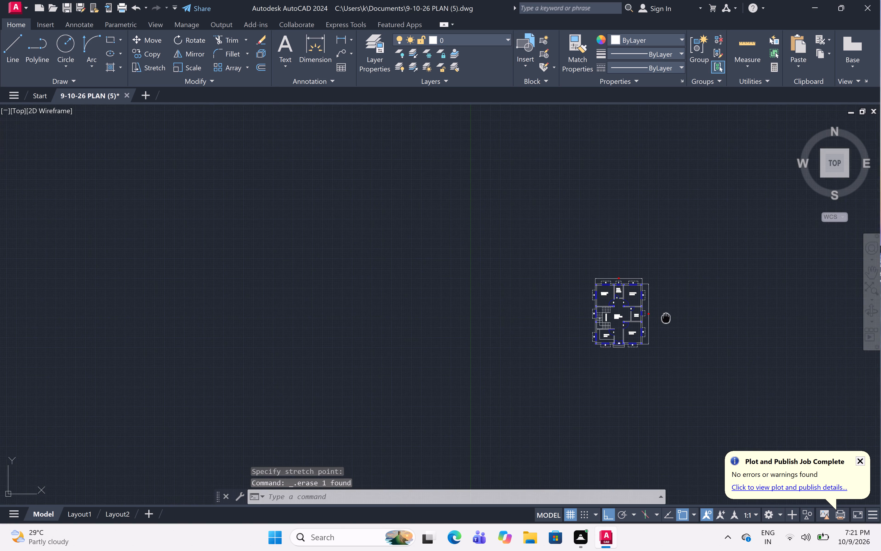
pyautogui.moveTo(643, 310); pyautogui.dragTo(522, 271, button='middle')
pyautogui.scroll(3, 522, 271)
pyautogui.moveTo(522, 271); pyautogui.dragTo(671, 346, button='middle')
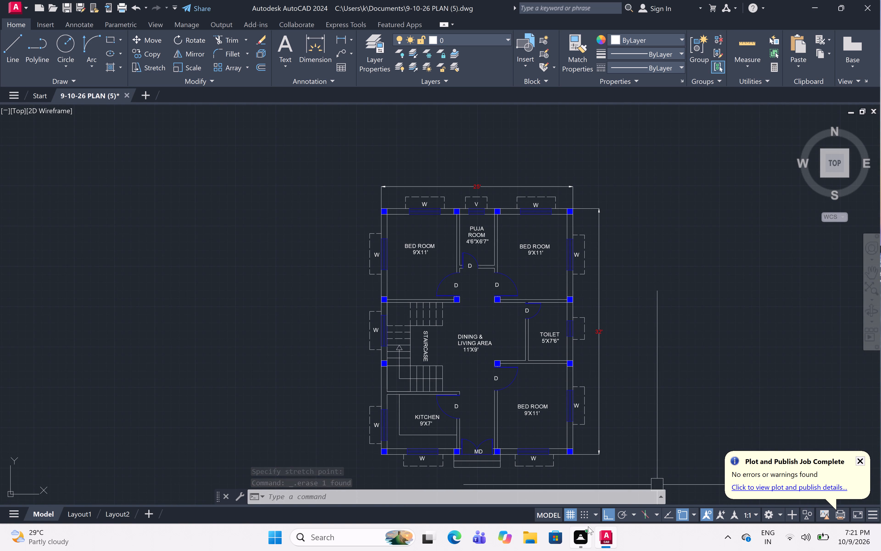